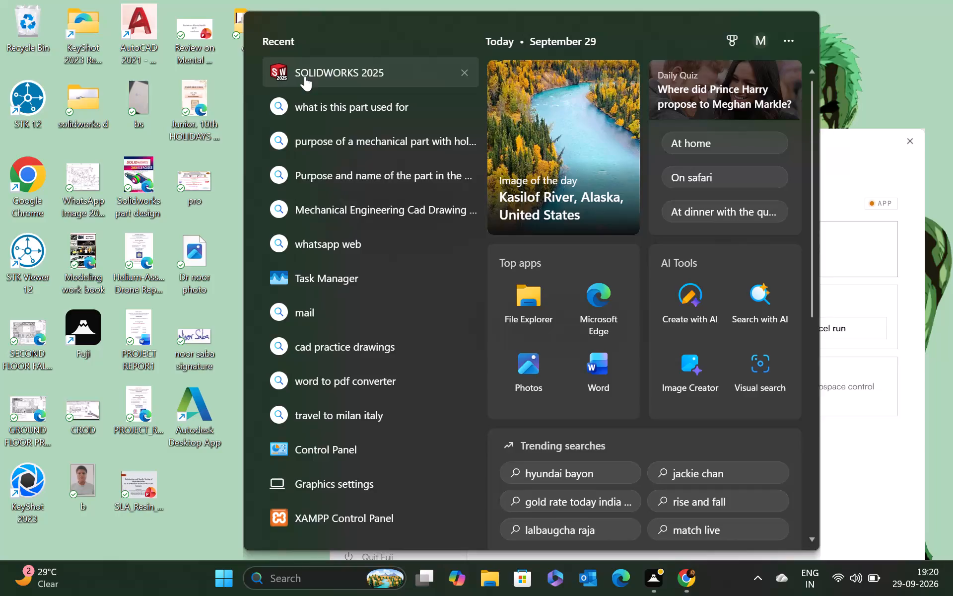
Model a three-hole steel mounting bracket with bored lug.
Launch SOLIDWORKS 2025 and dismiss the Resource Monitor notification.
click(305, 76)
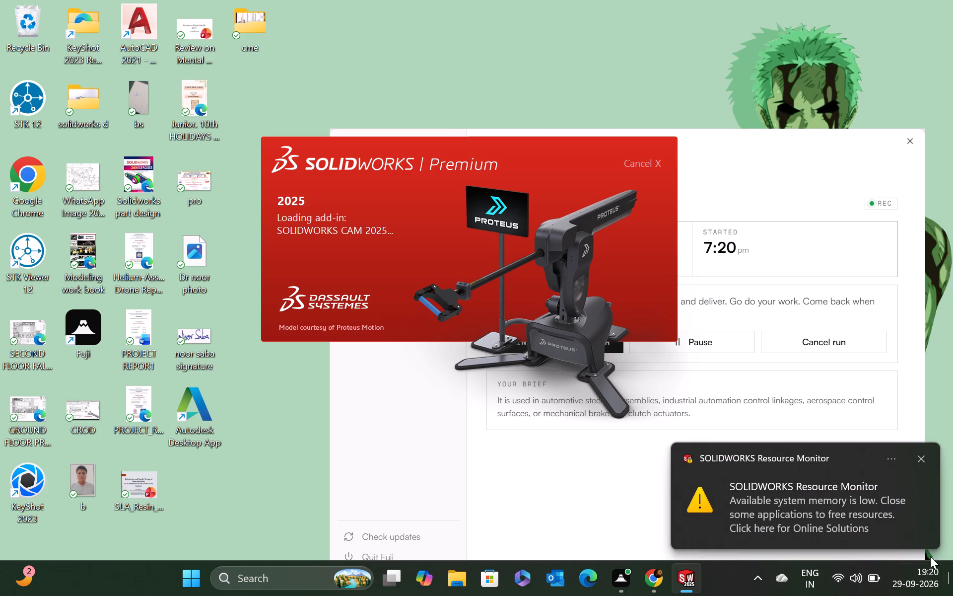
click(918, 458)
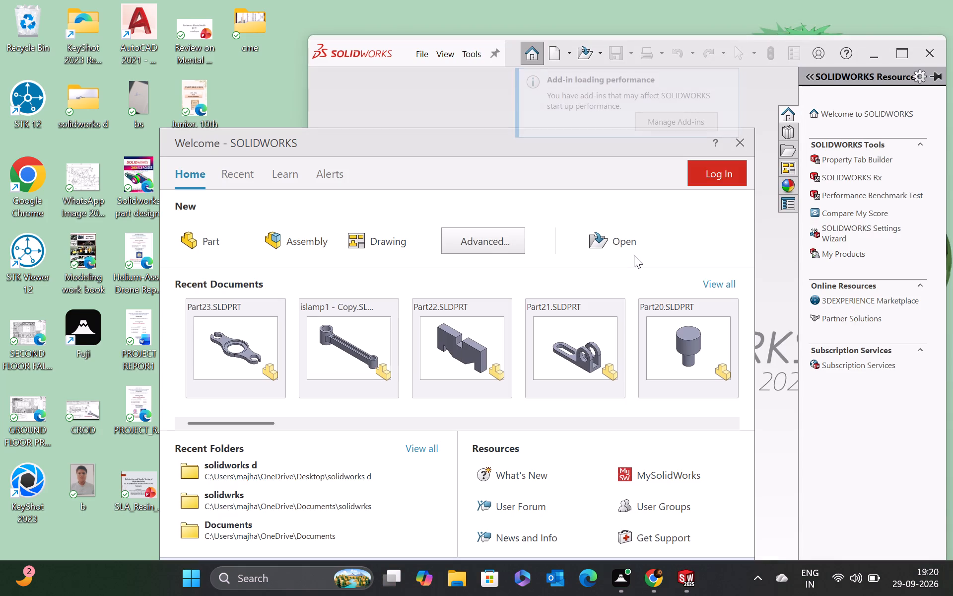
Create a new part document from the Welcome window.
click(192, 242)
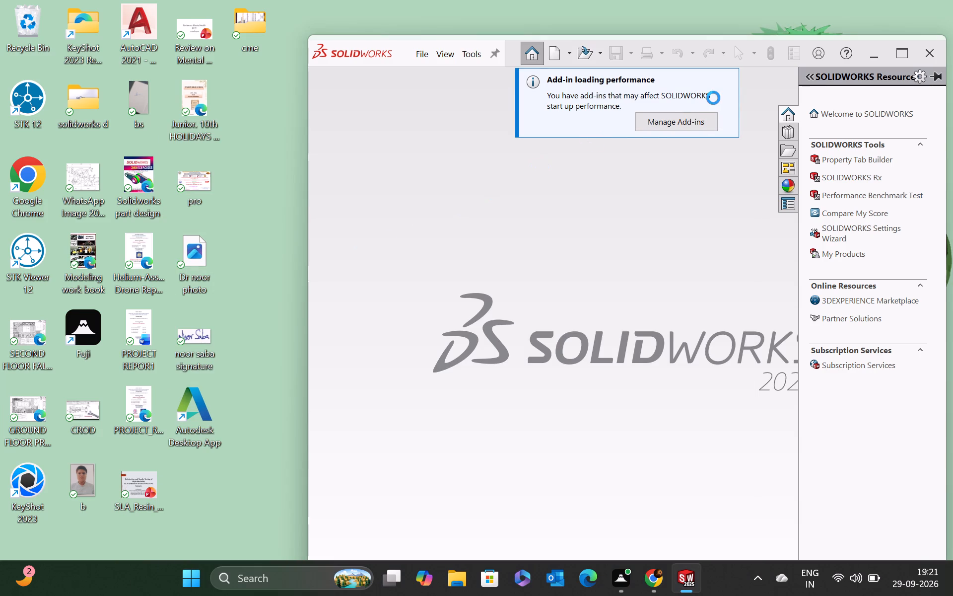
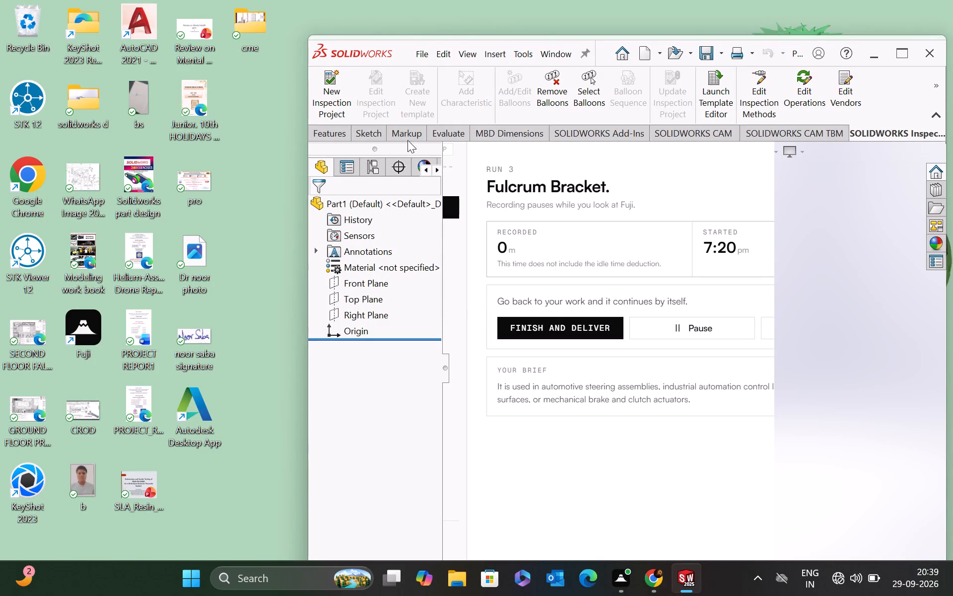
Start a new sketch on the Top Plane.
click(361, 138)
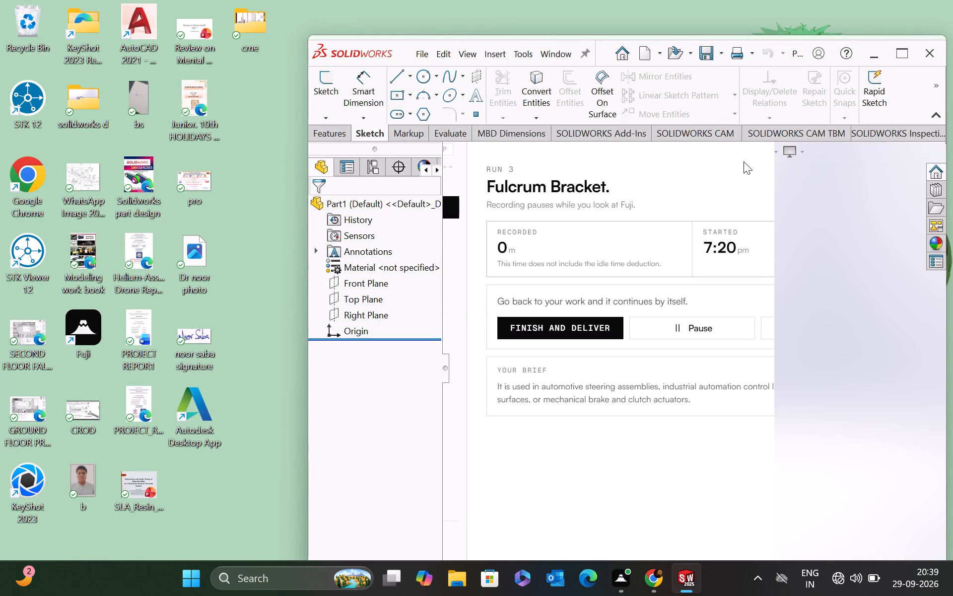
click(888, 207)
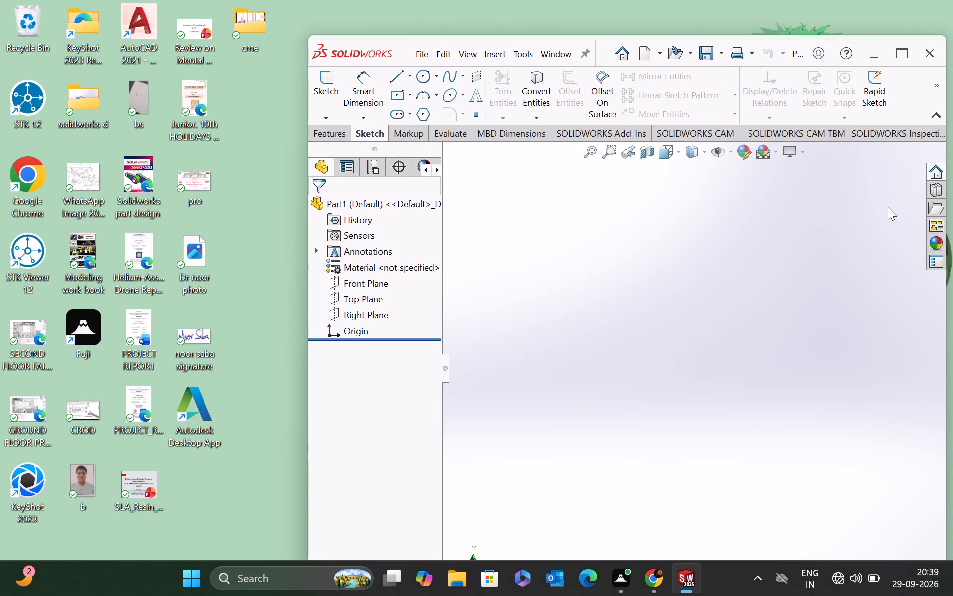
click(333, 86)
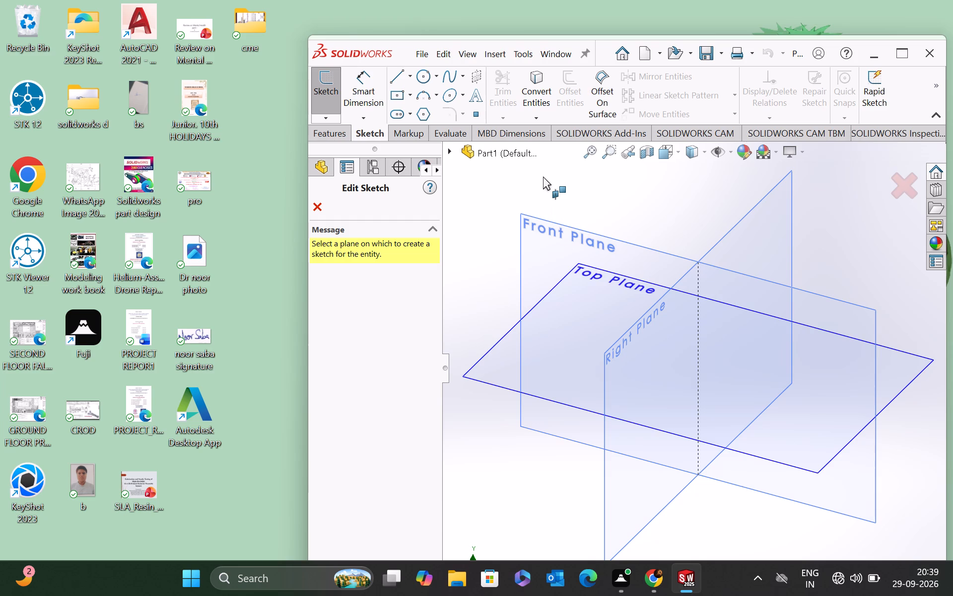
click(573, 338)
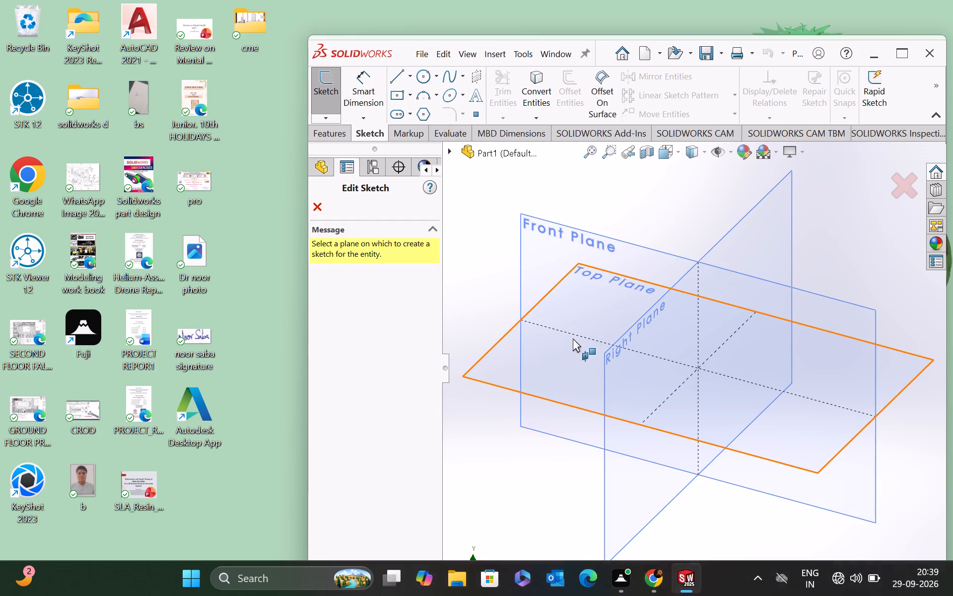
Sketch three circles: radius about 9.8 mm at the origin, 9.7 mm near (63, 36), and 7.2 mm near (63, -25).
click(424, 76)
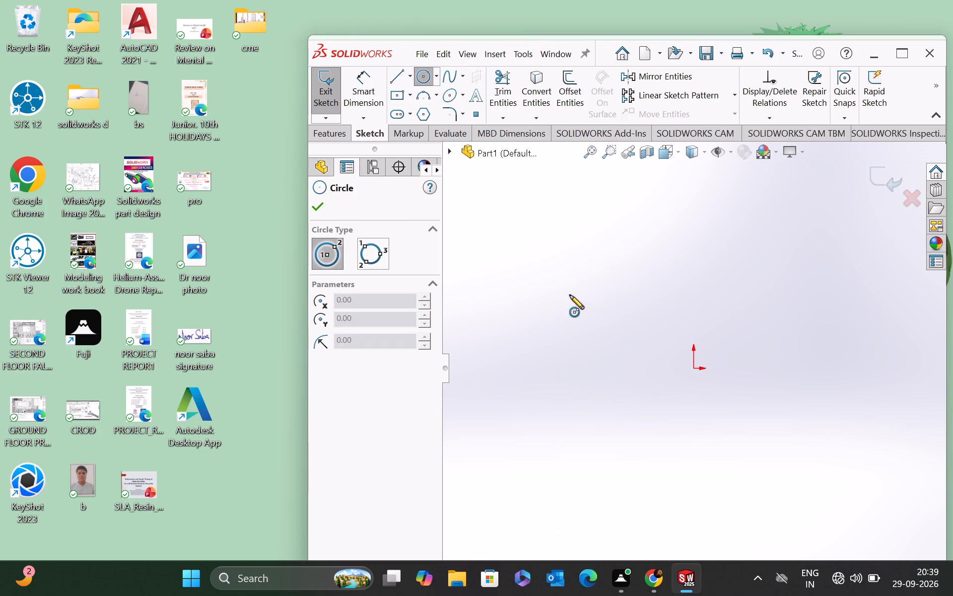
click(692, 369)
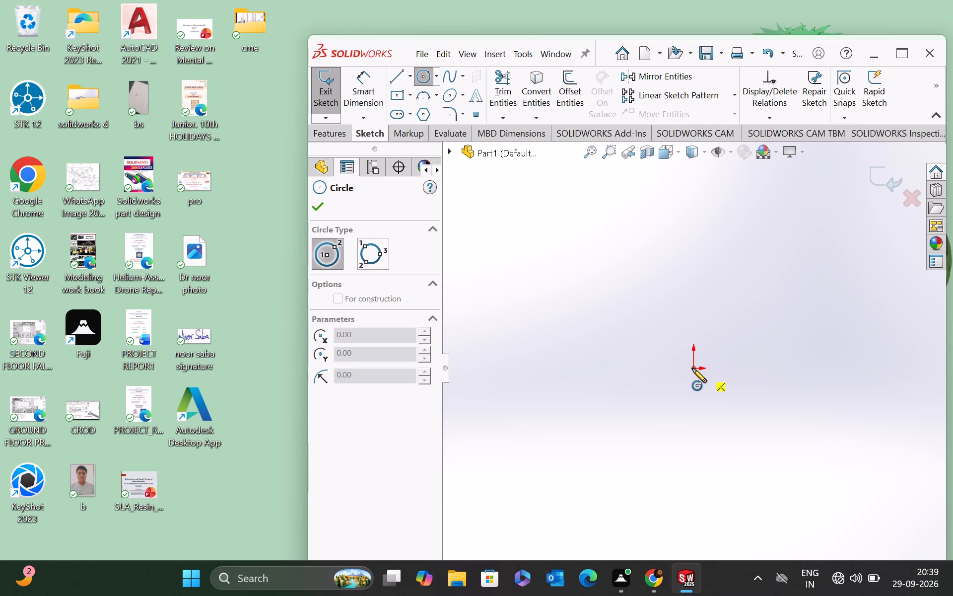
click(710, 382)
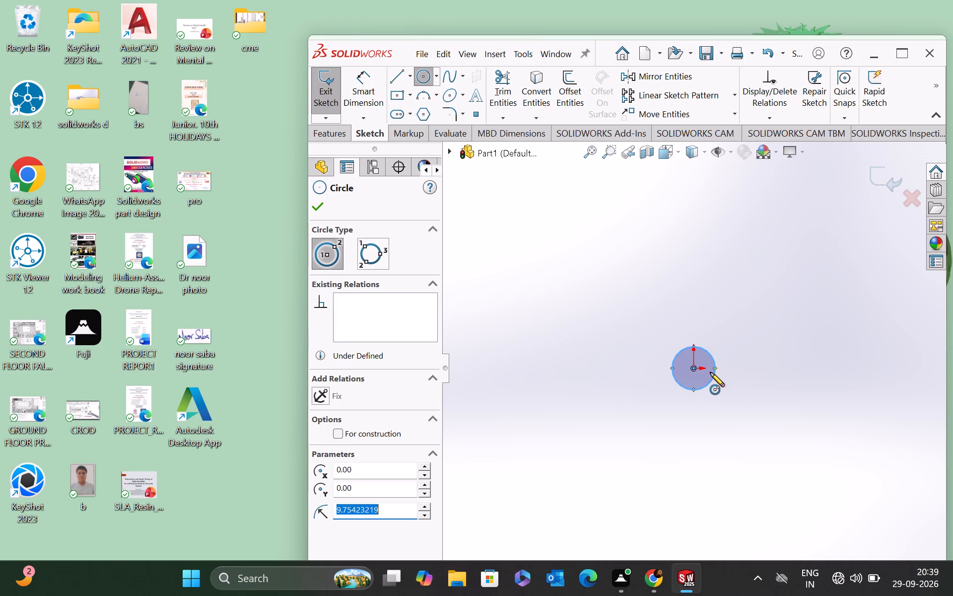
click(832, 289)
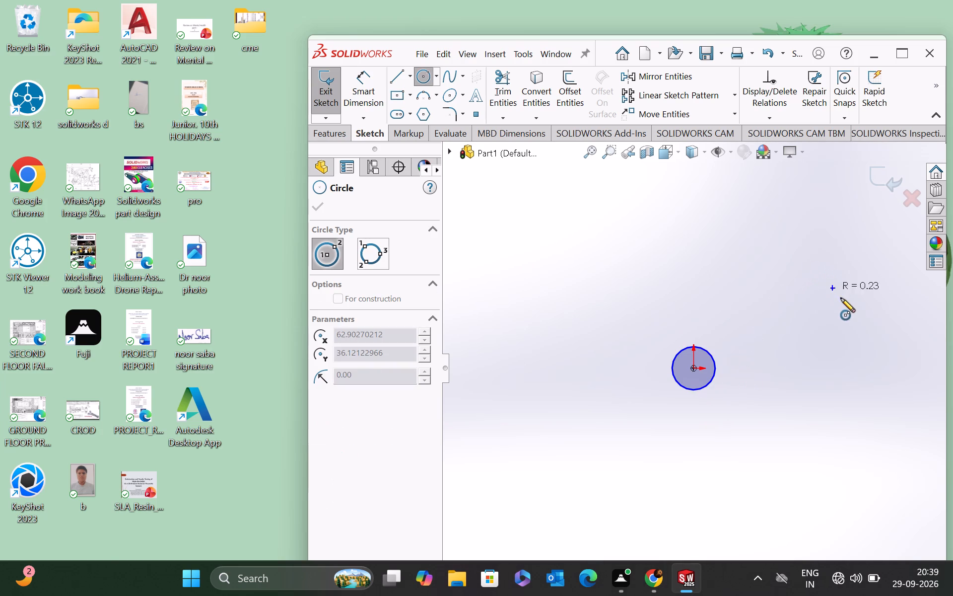
click(847, 304)
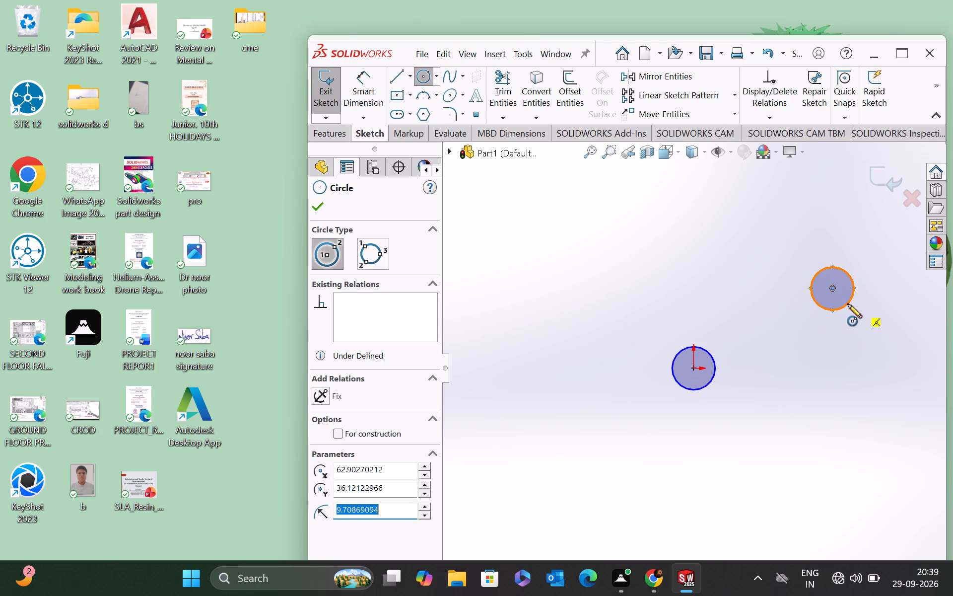
click(835, 424)
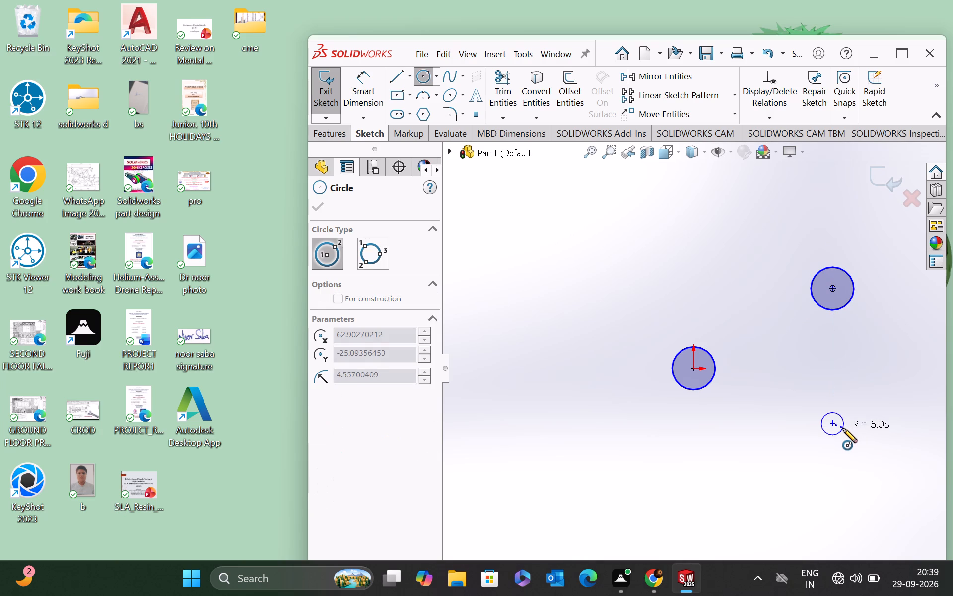
click(847, 431)
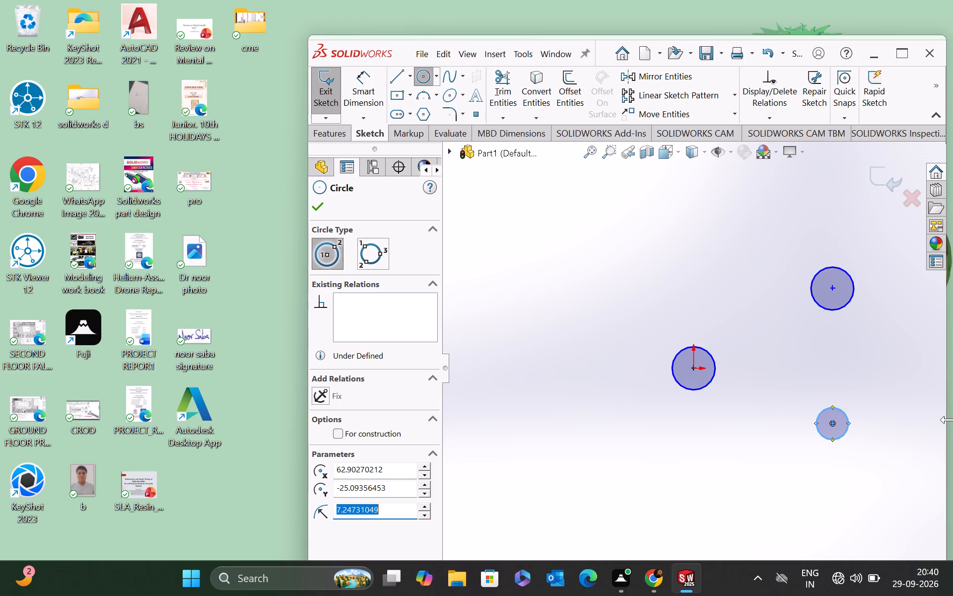
right_click(949, 420)
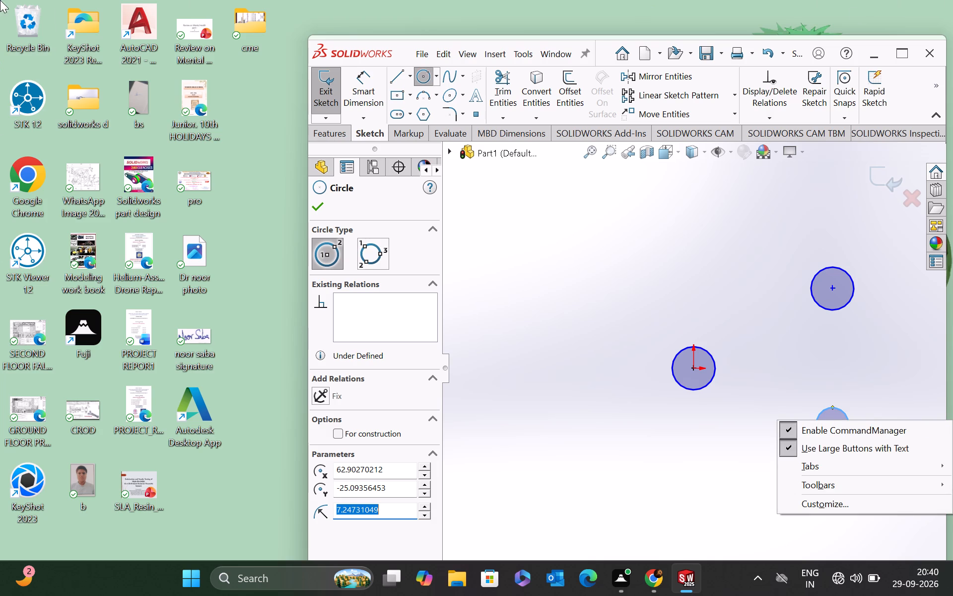
click(620, 310)
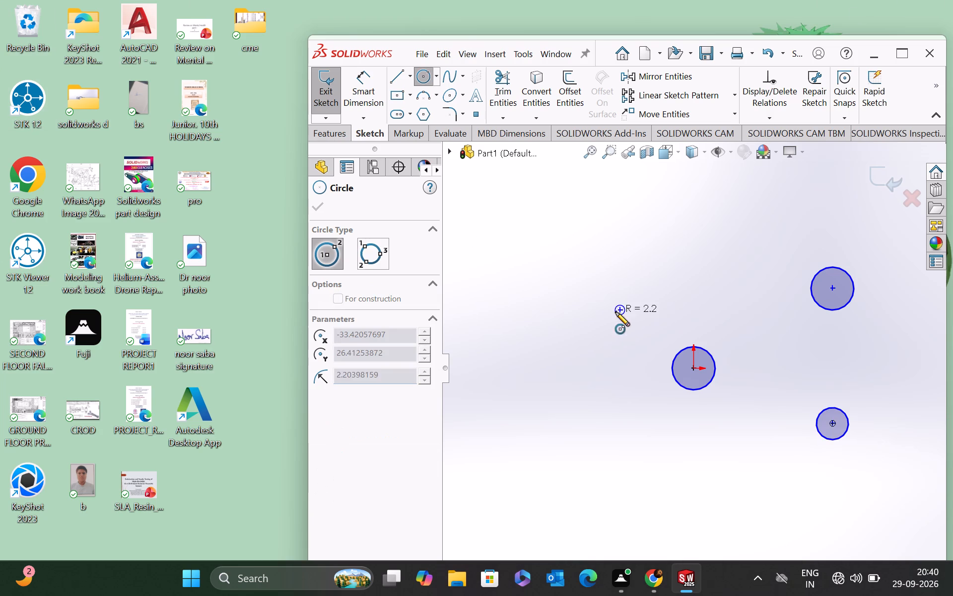
key(Escape)
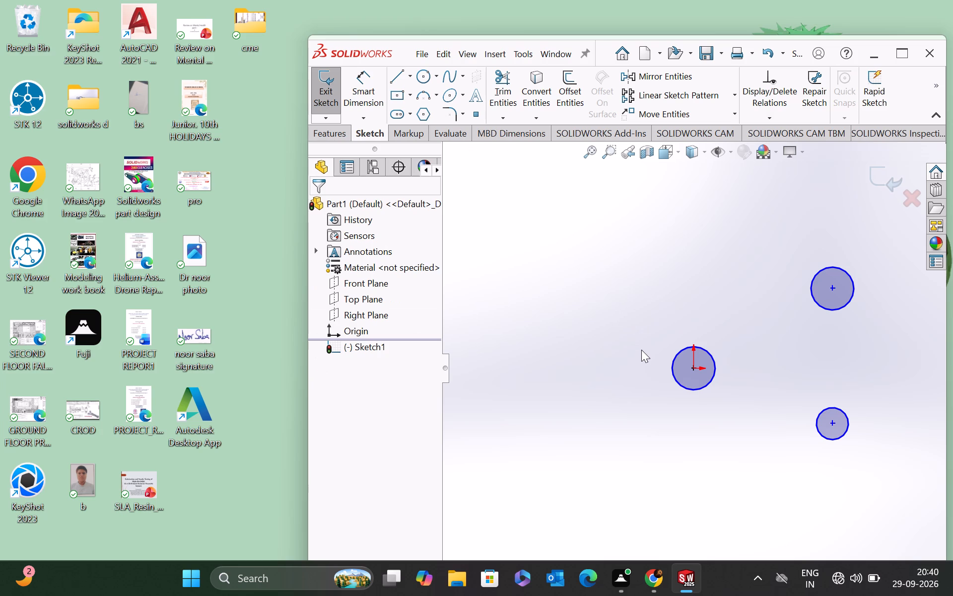
Draw a concentric outer circle around each small circle: radius about 22 mm at the origin, 18.5 mm on the upper, 17.4 mm on the lower.
click(893, 55)
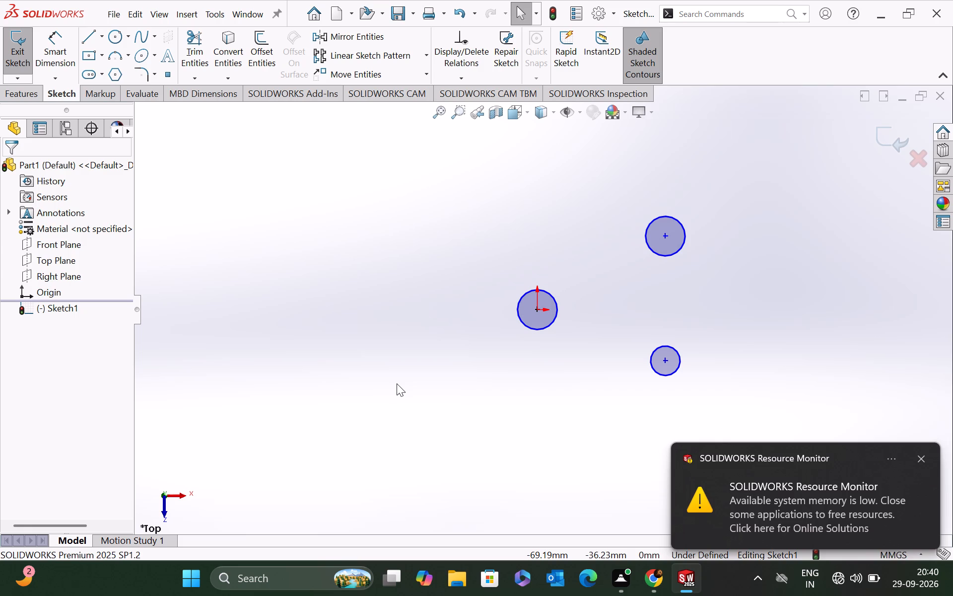
click(114, 37)
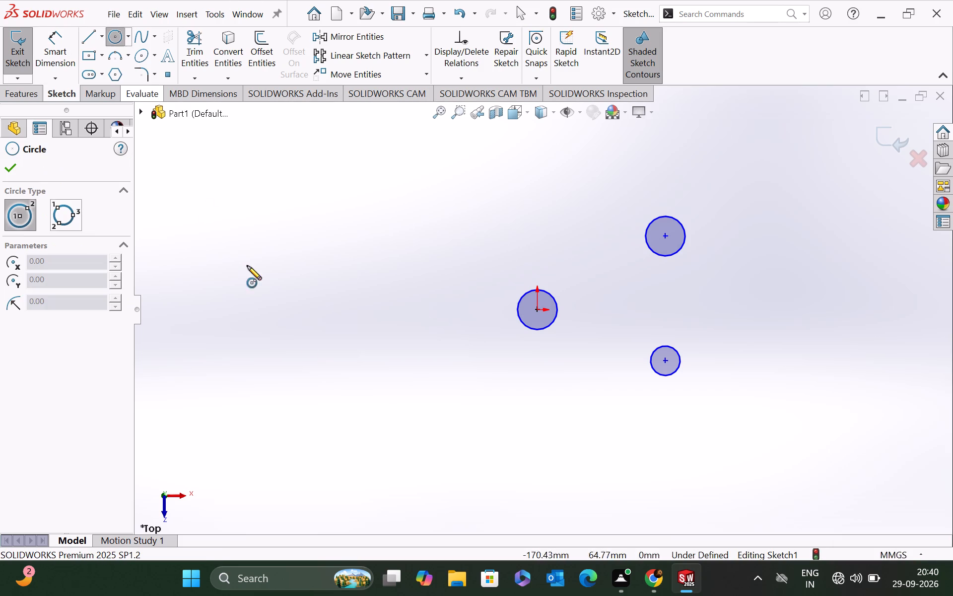
click(537, 310)
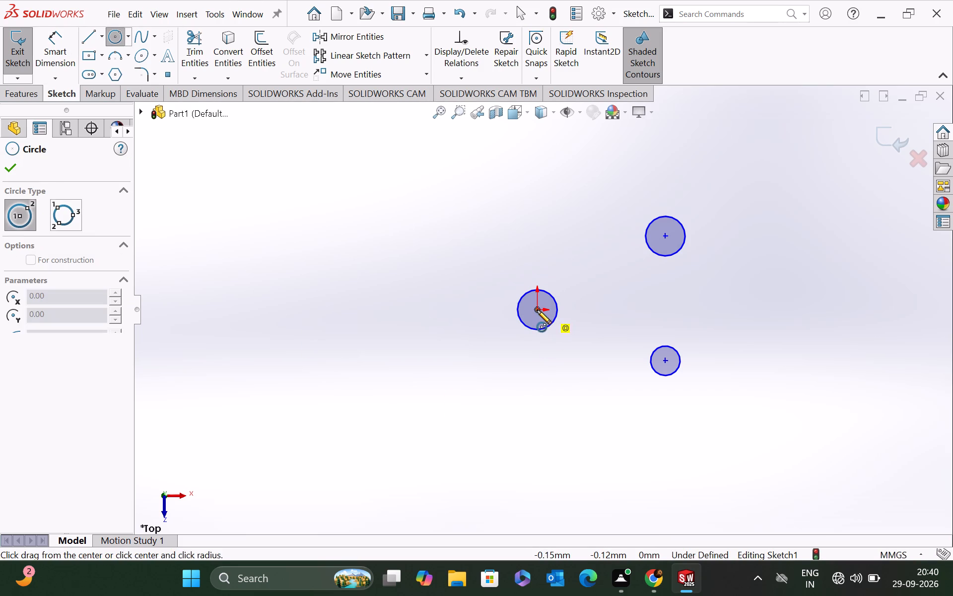
click(555, 351)
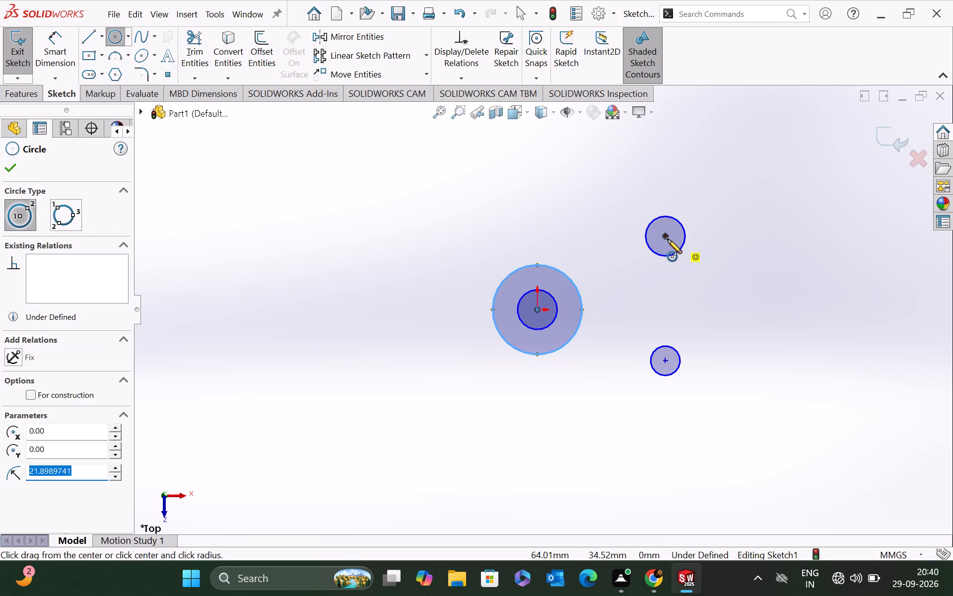
click(666, 238)
click(691, 264)
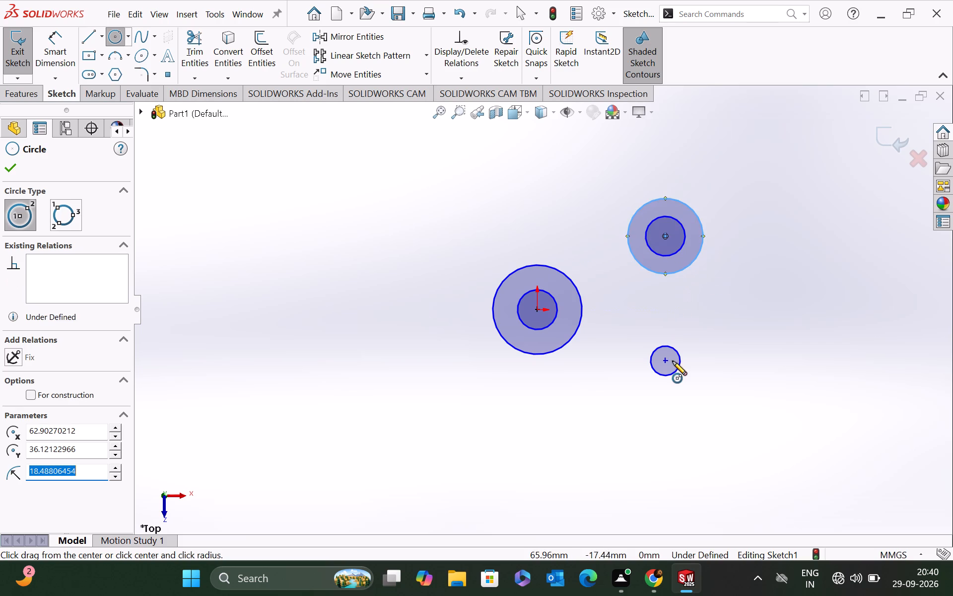
click(665, 361)
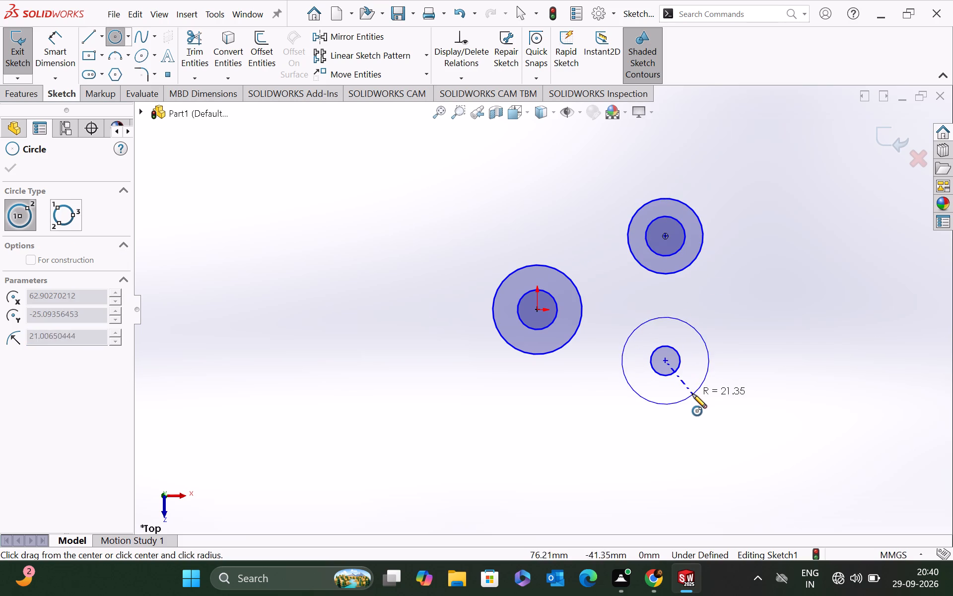
click(688, 388)
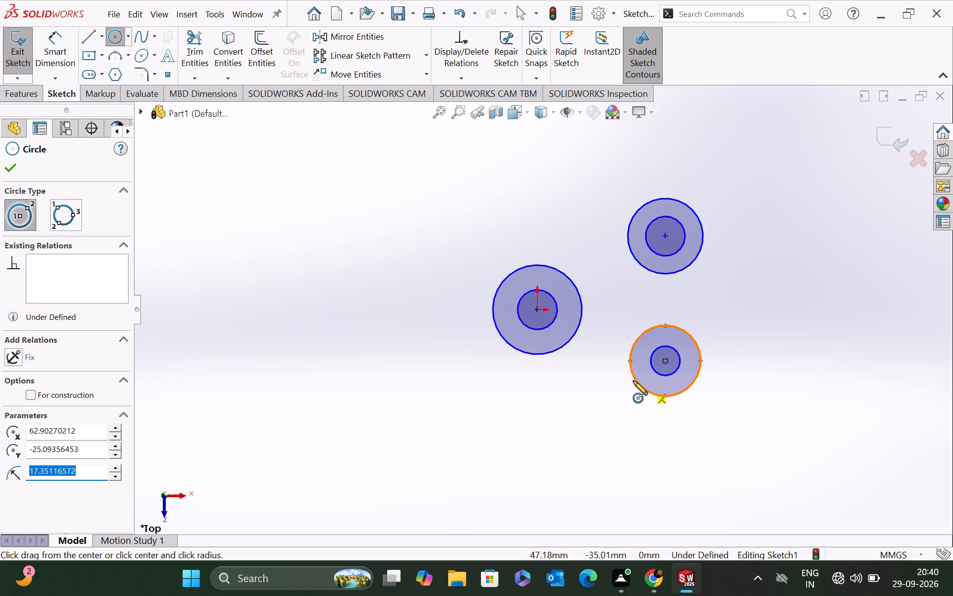
key(Escape)
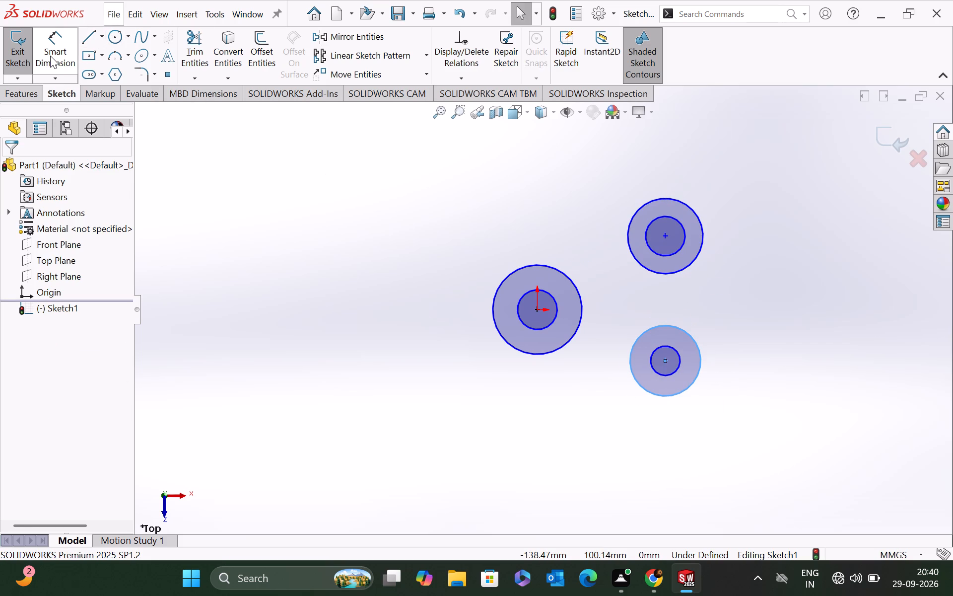
Dimension the two circles at the origin, setting the inner diameter to 12 mm and the outer diameter to 36 mm.
click(50, 56)
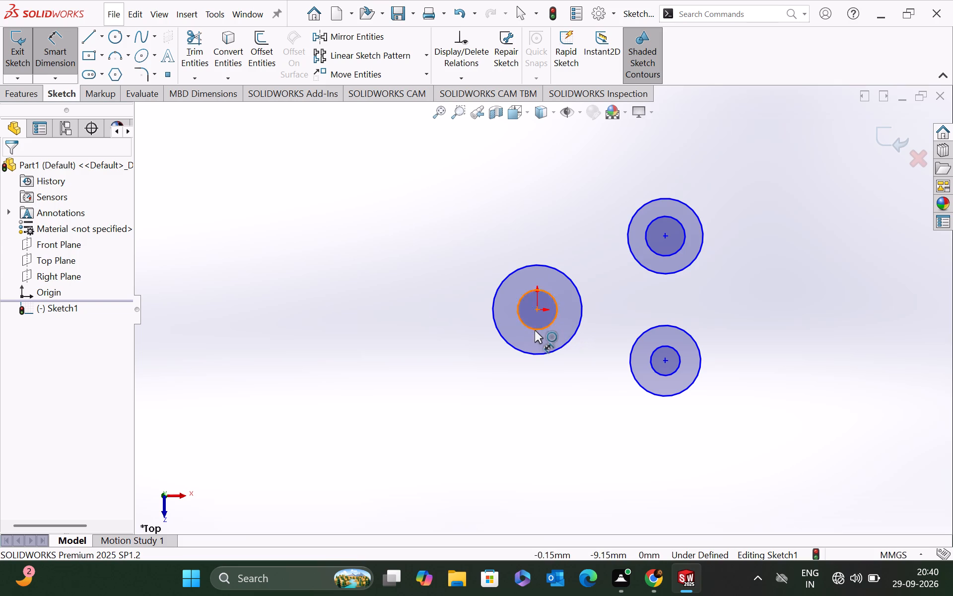
click(528, 328)
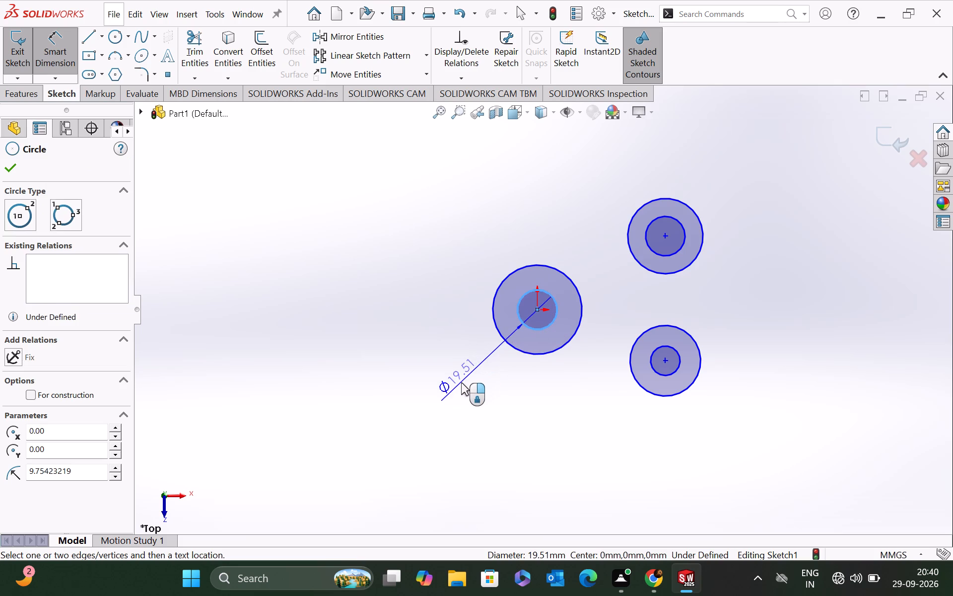
click(461, 382)
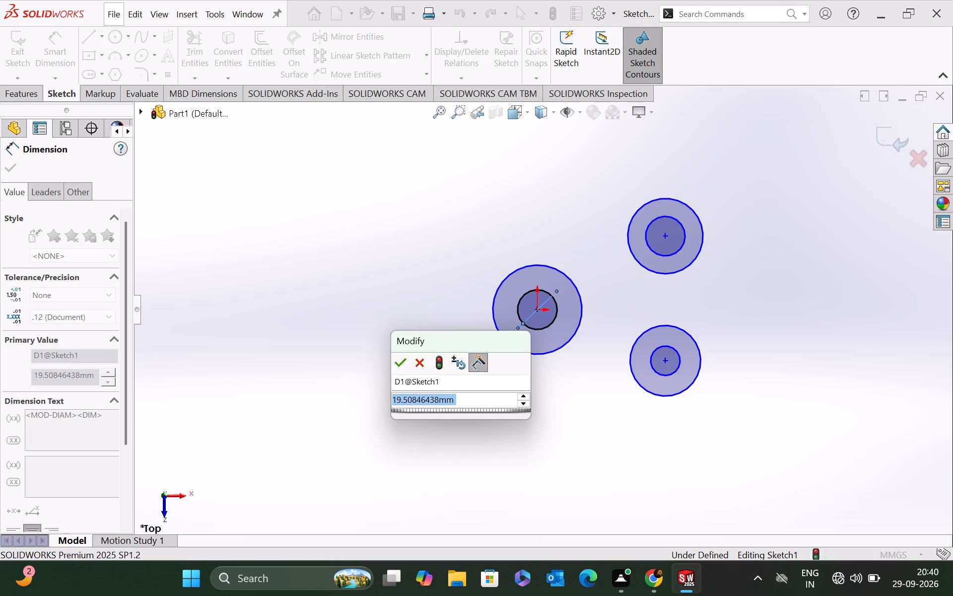
text(12)
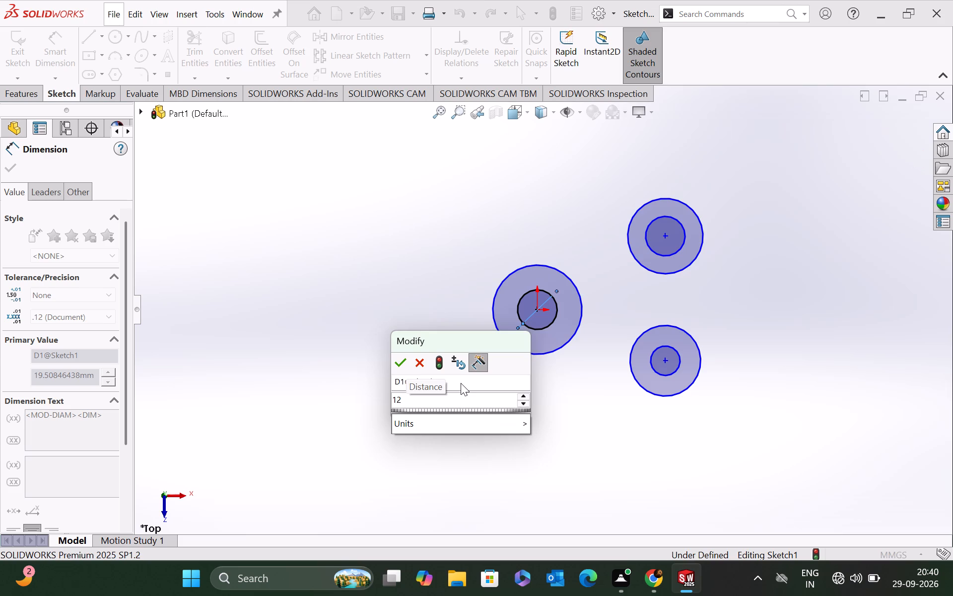
key(Return)
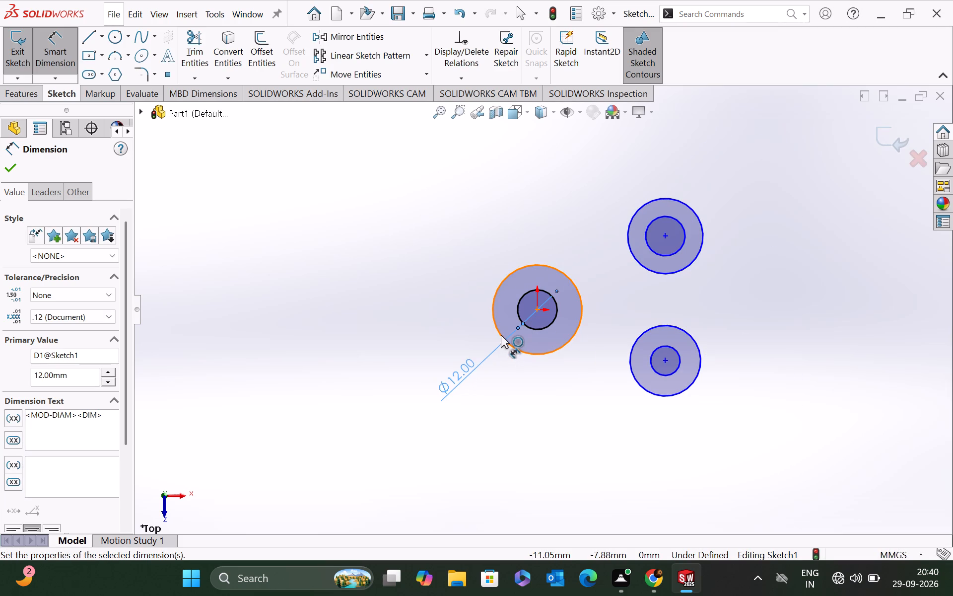
click(501, 335)
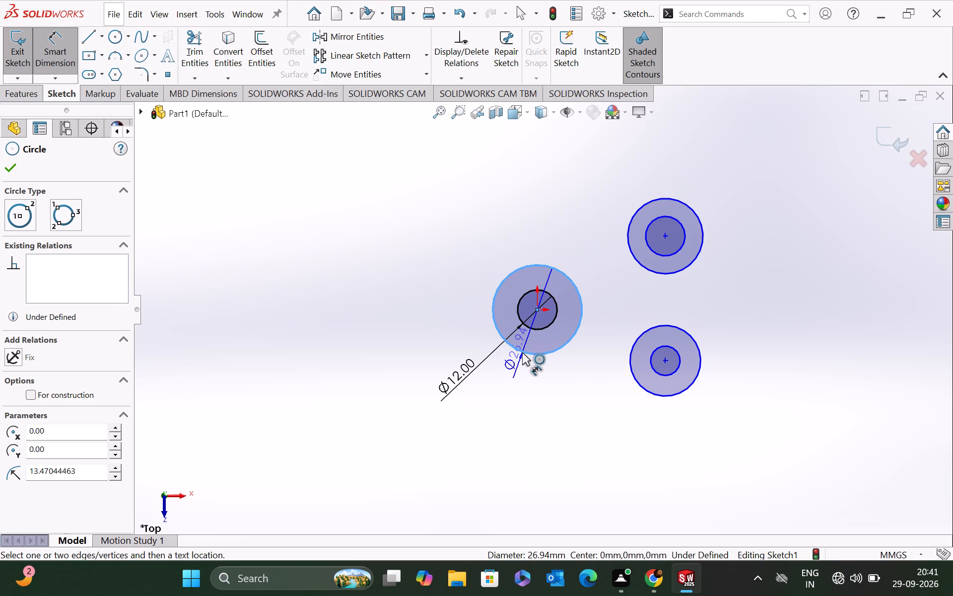
click(527, 345)
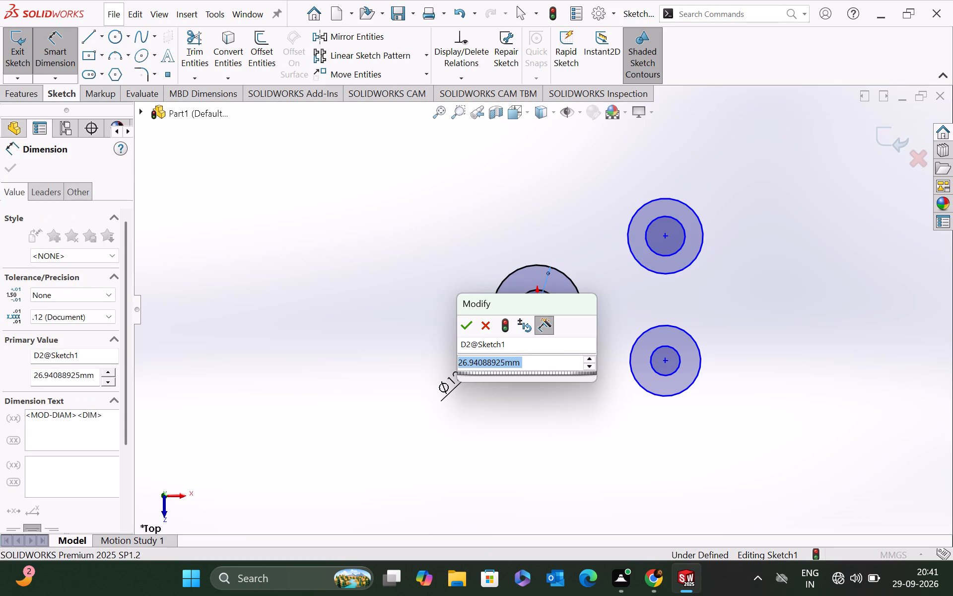
text(36)
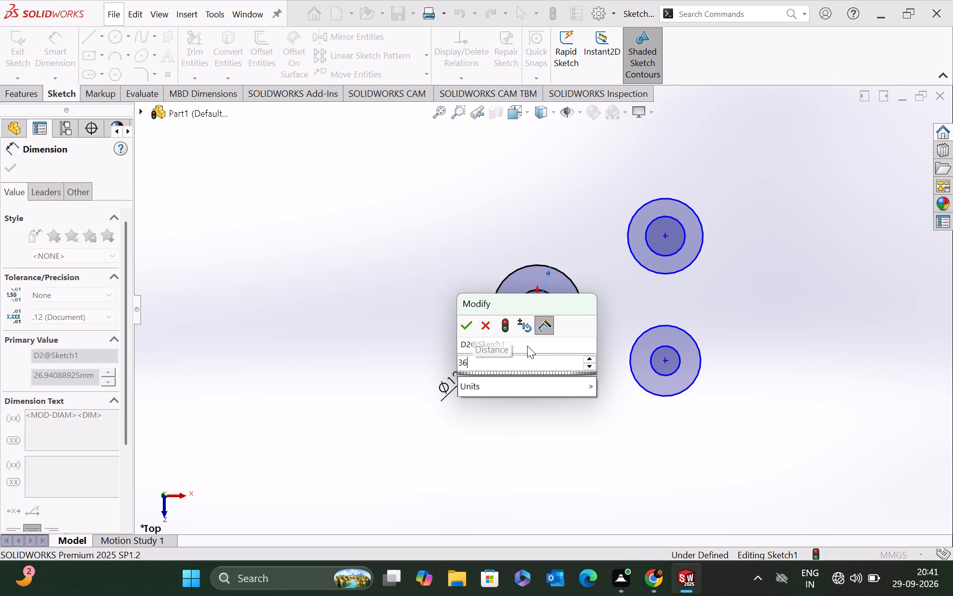
key(Return)
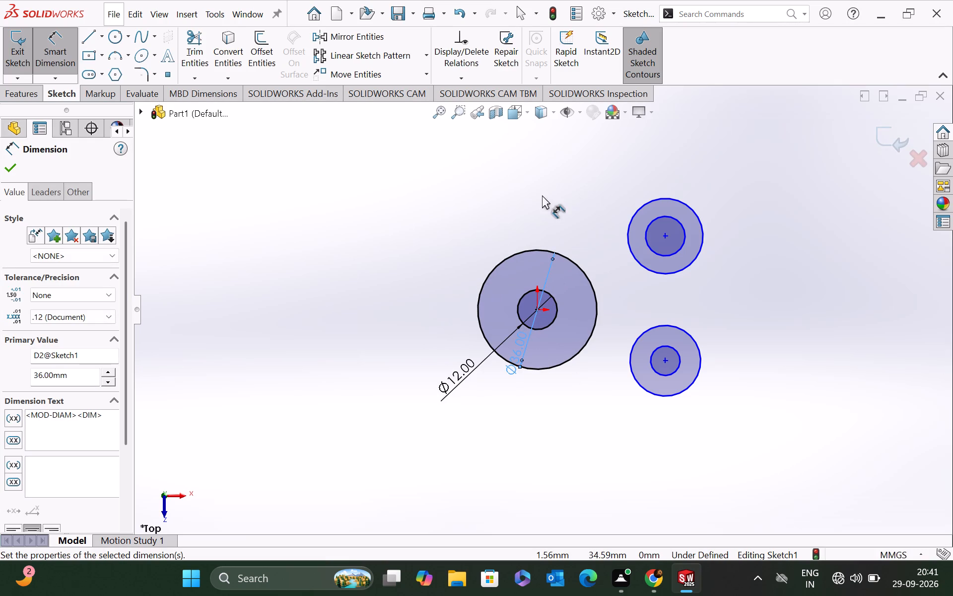
click(69, 46)
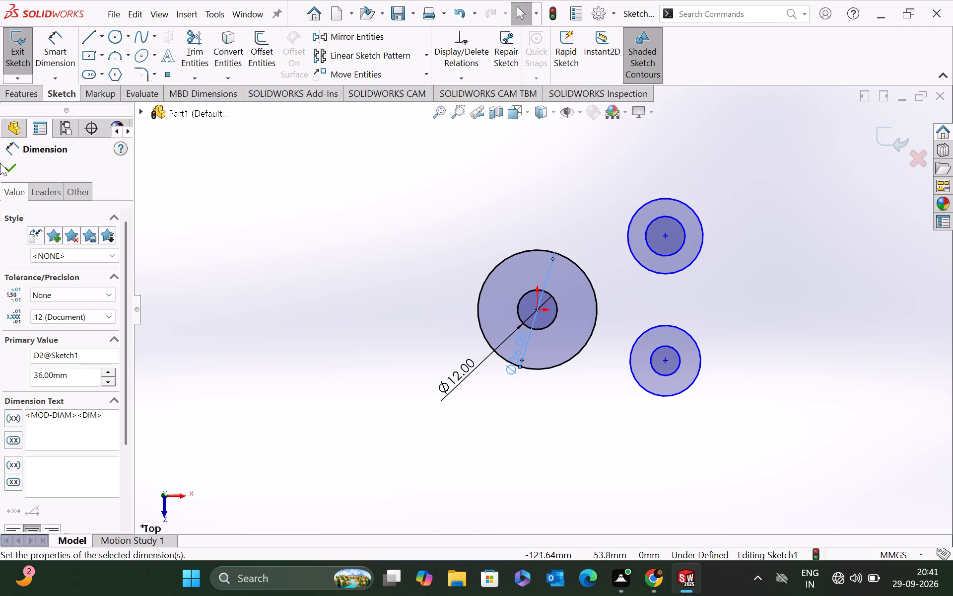
click(18, 174)
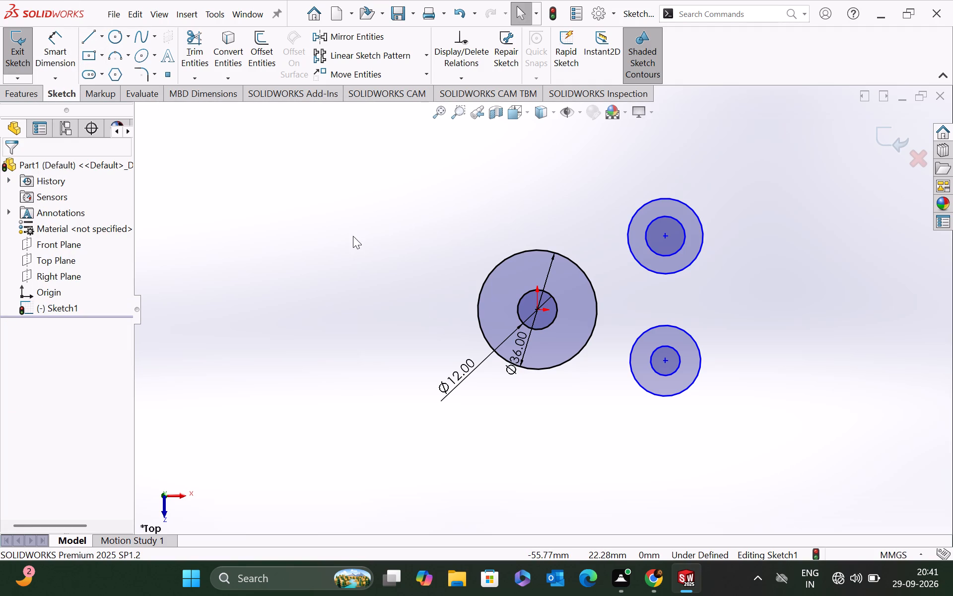
Make the three inner circles equal in size with an Equal relation.
ctrl+click(517, 304)
ctrl+click(658, 252)
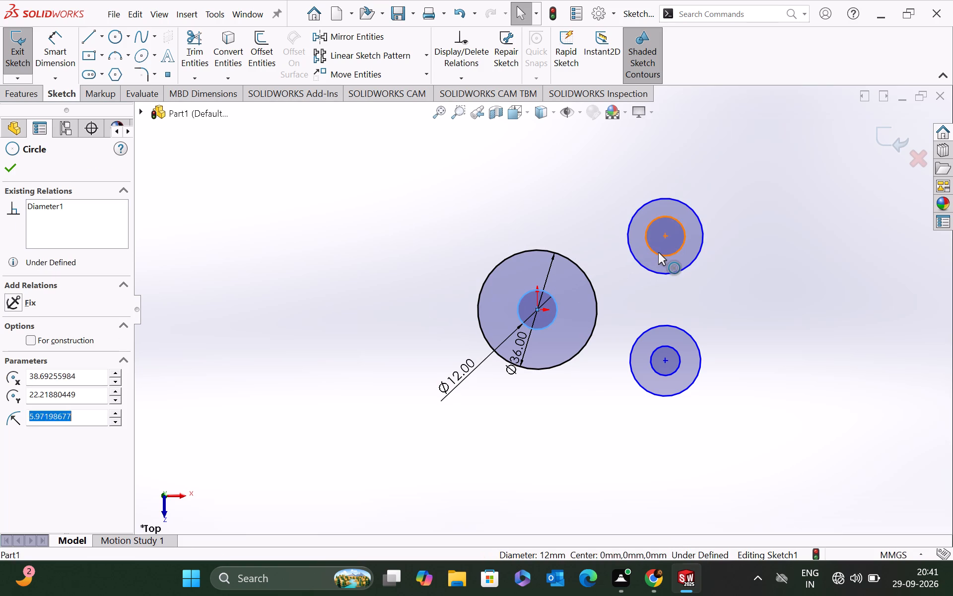
ctrl+click(654, 358)
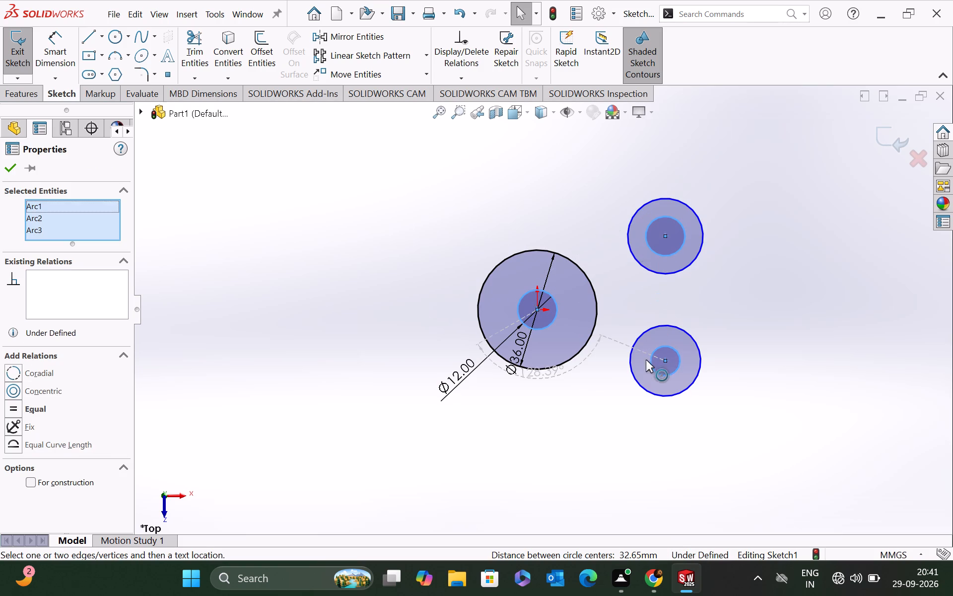
click(35, 409)
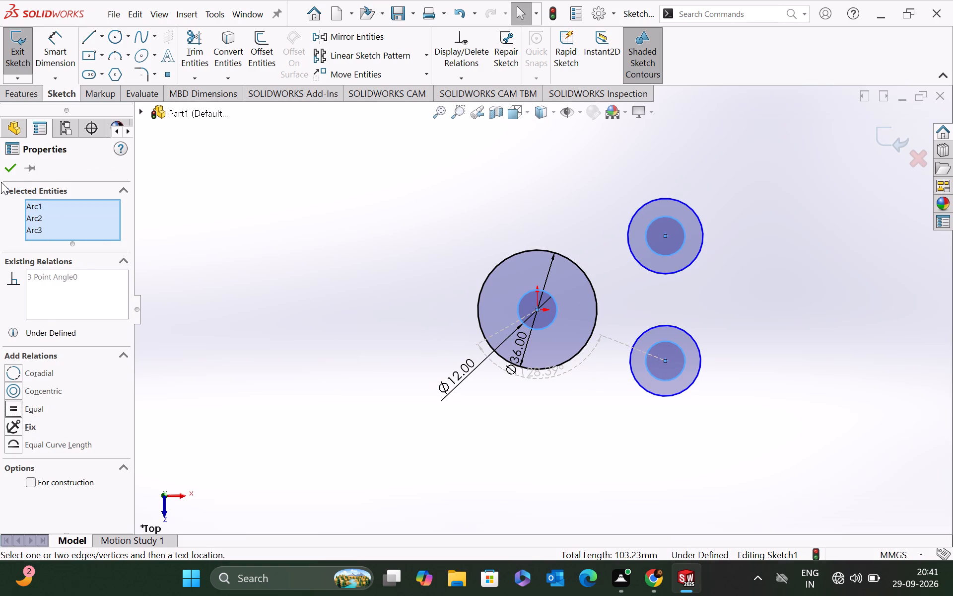
click(11, 170)
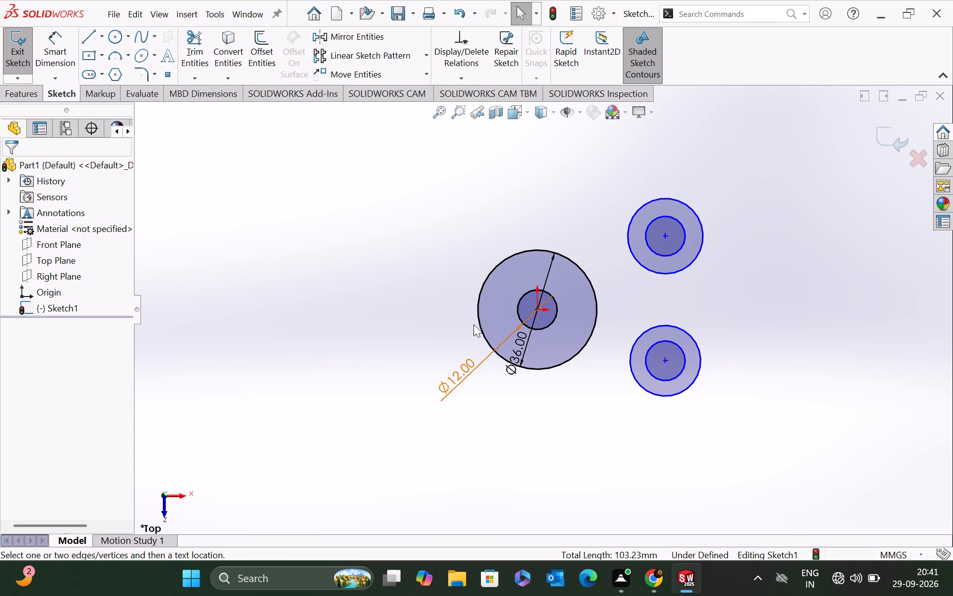
Make the three outer circles equal in size with an Equal relation.
ctrl+click(478, 324)
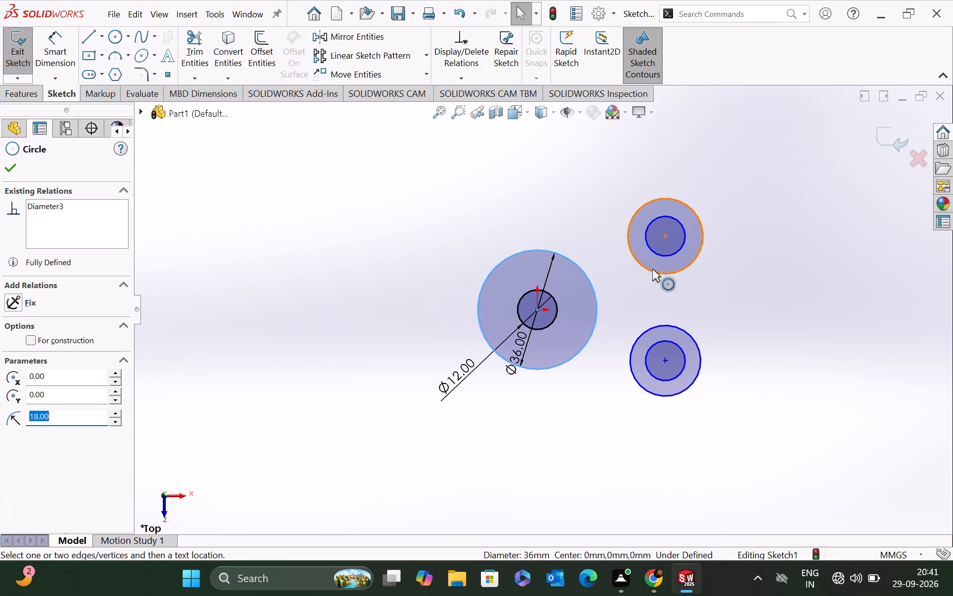
ctrl+click(652, 269)
ctrl+click(636, 340)
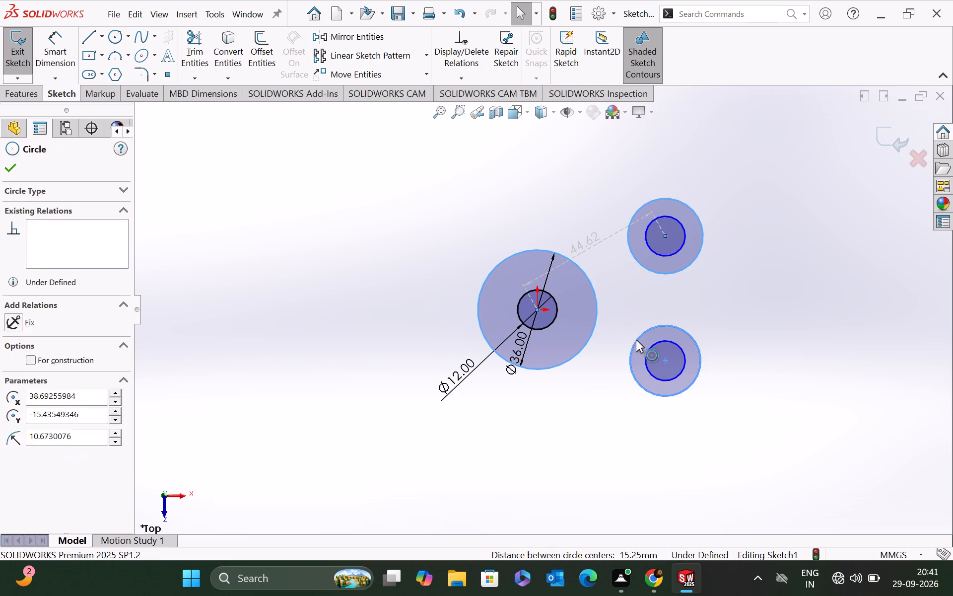
click(29, 408)
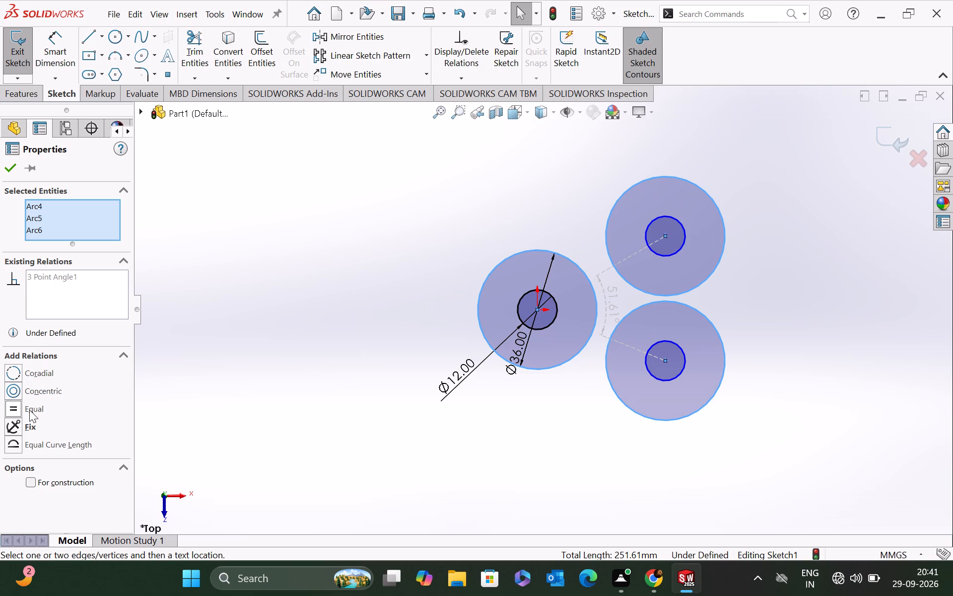
click(10, 167)
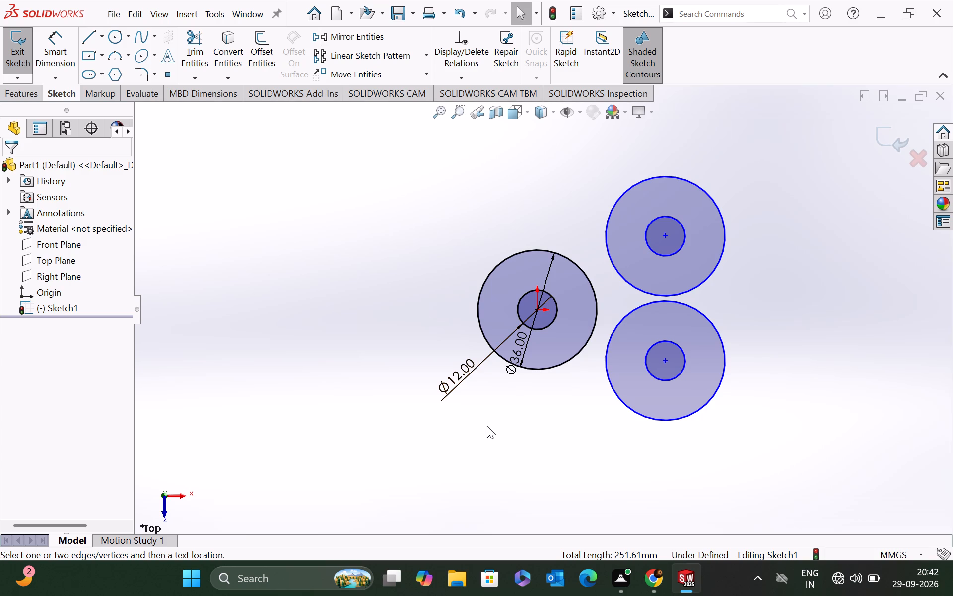
Dimension the horizontal distance from the origin to the centre of the lower circle pair as 50 mm.
click(56, 51)
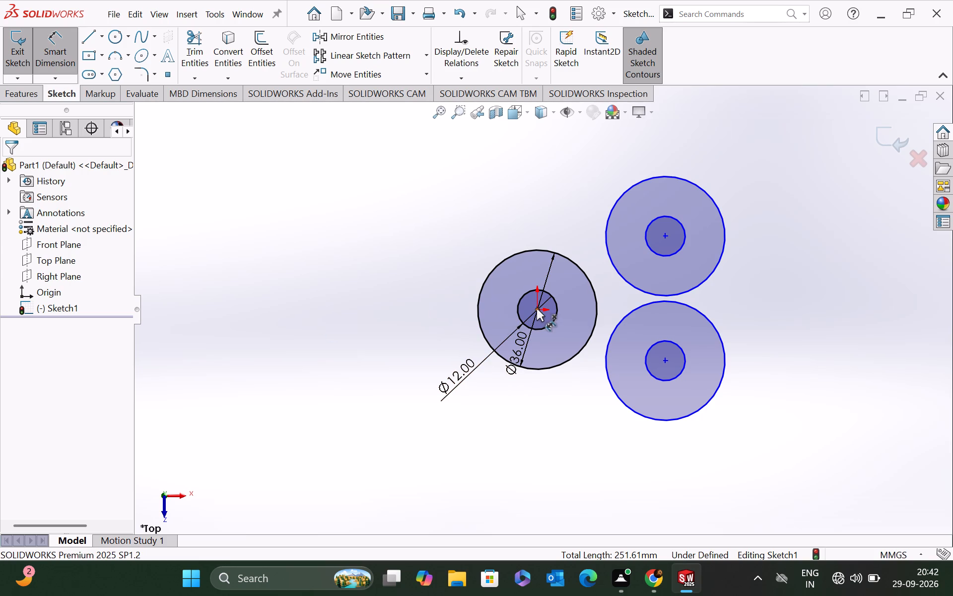
click(536, 310)
click(665, 362)
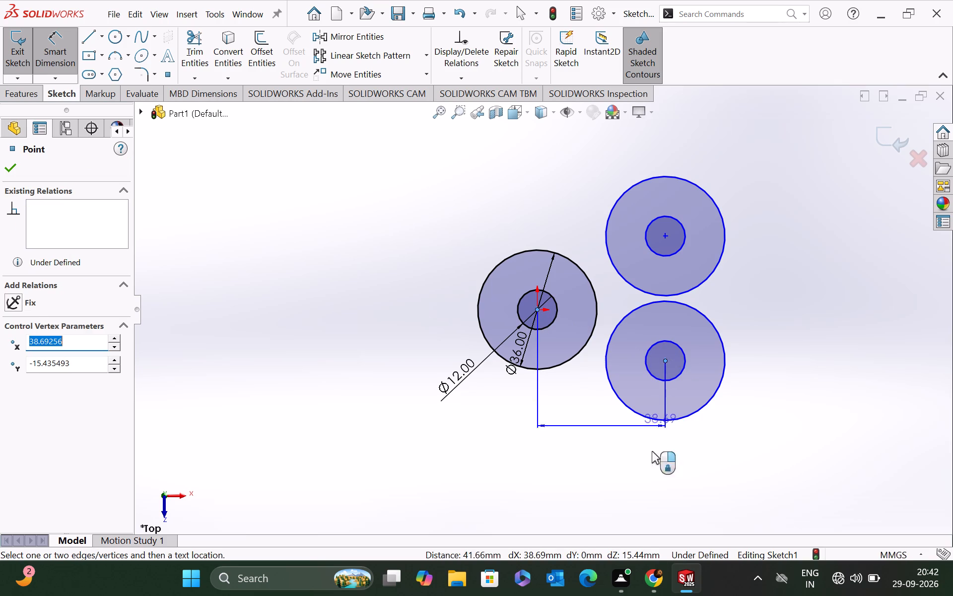
click(644, 505)
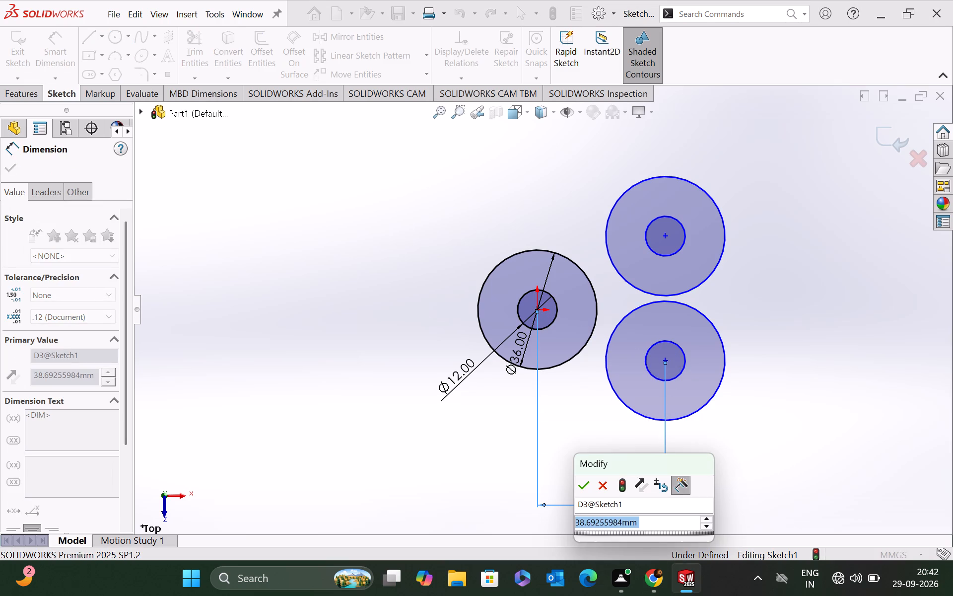
text(50)
key(Return)
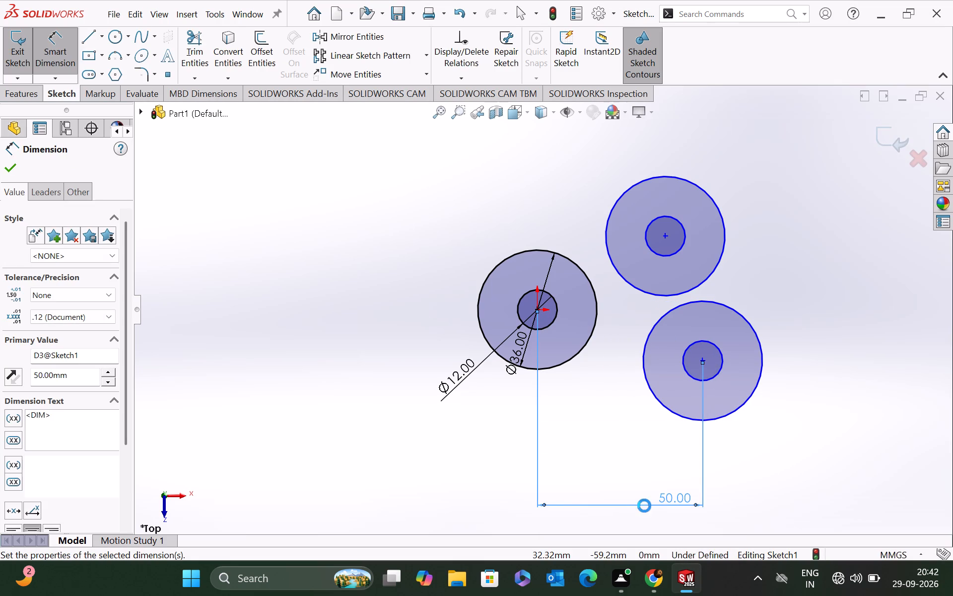
Dimension the vertical distance from the origin to the centre of the lower circle pair as 25 mm.
click(537, 309)
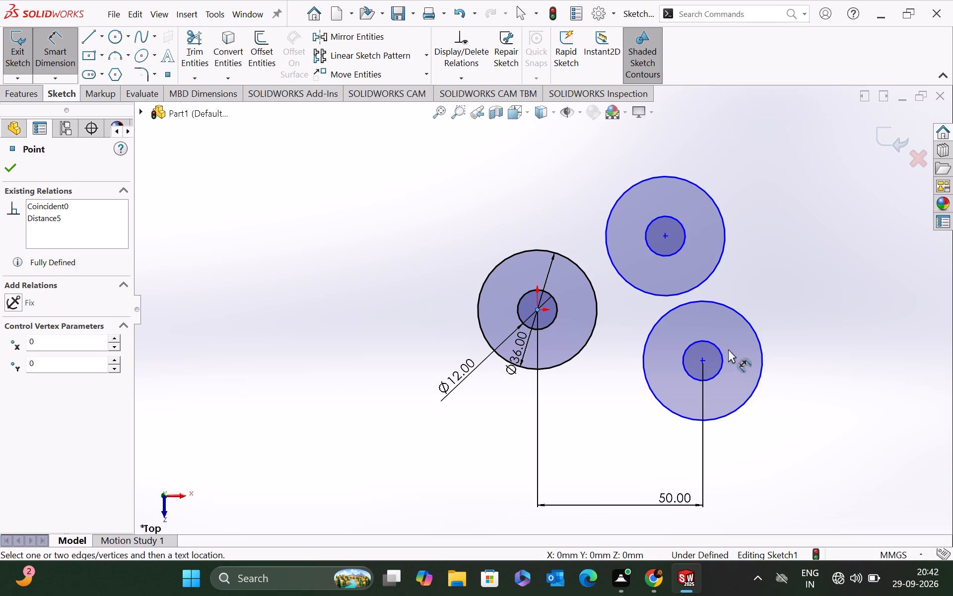
click(703, 361)
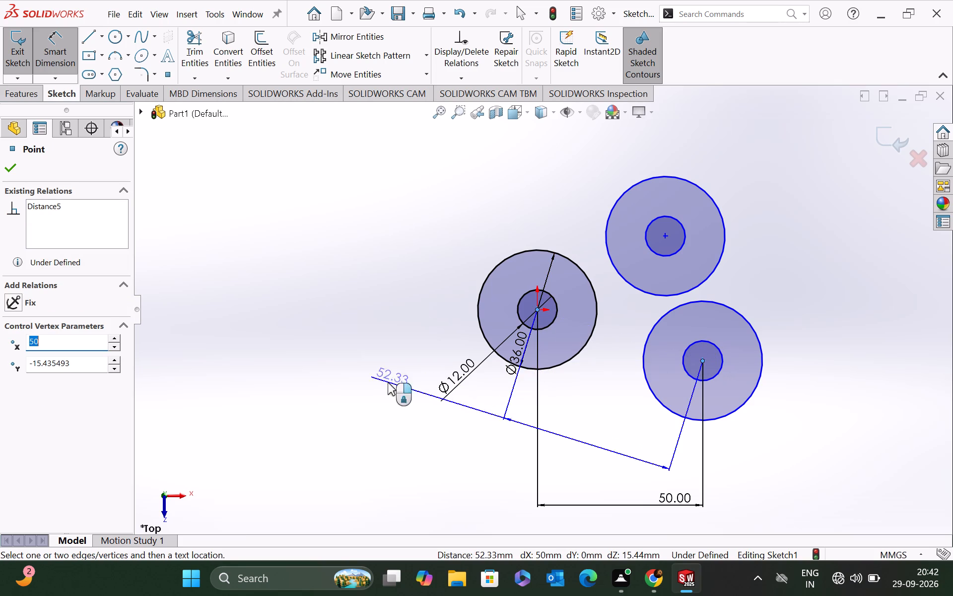
click(302, 331)
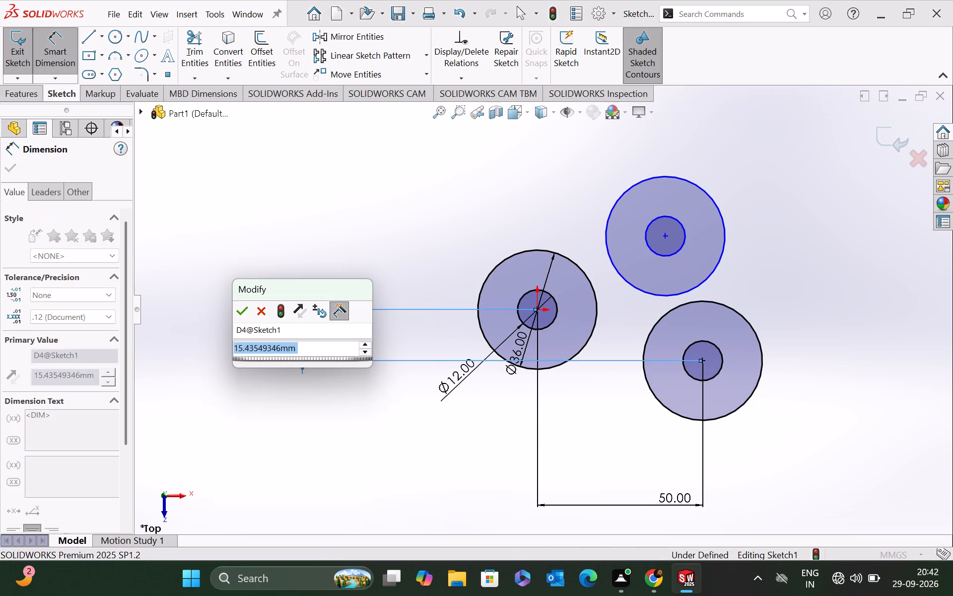
text(25)
key(Return)
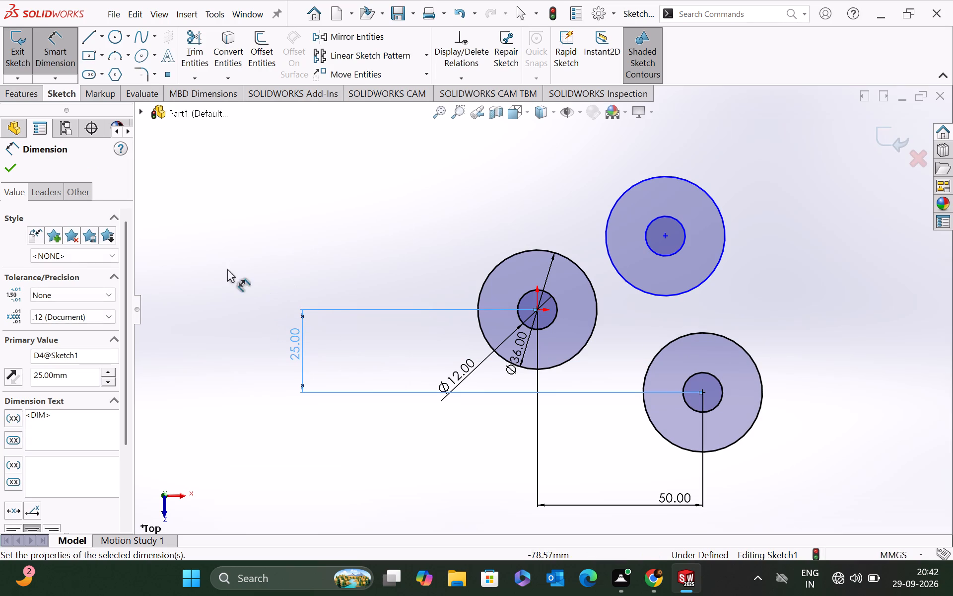
click(7, 166)
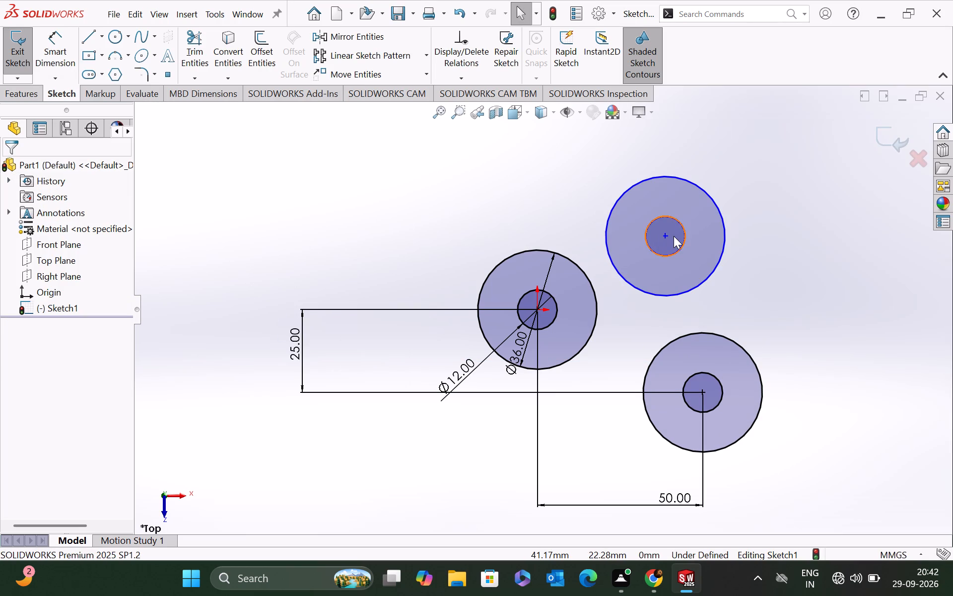
Align the centres of the upper and lower circle pairs with a Vertical relation.
click(665, 236)
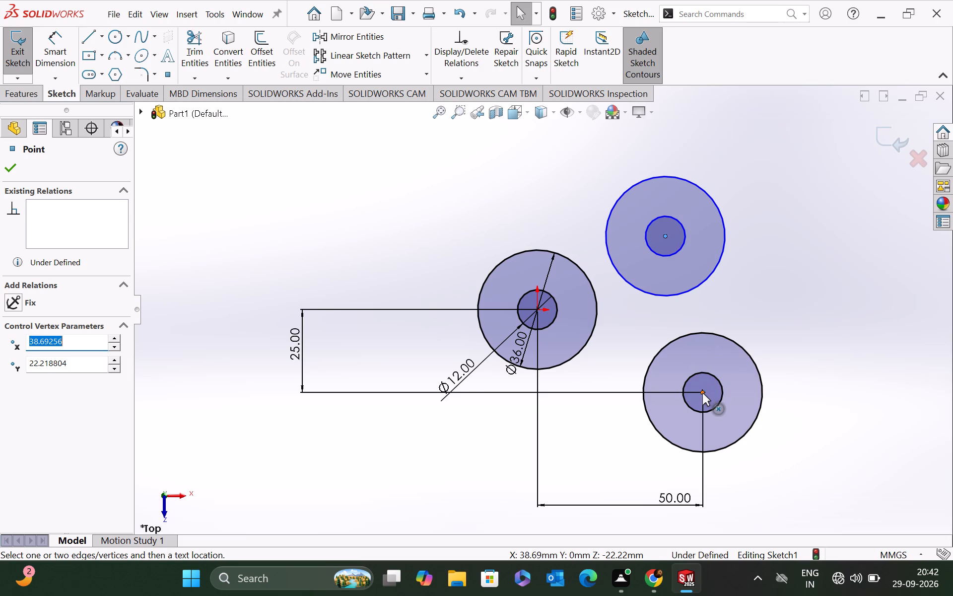
ctrl+click(702, 393)
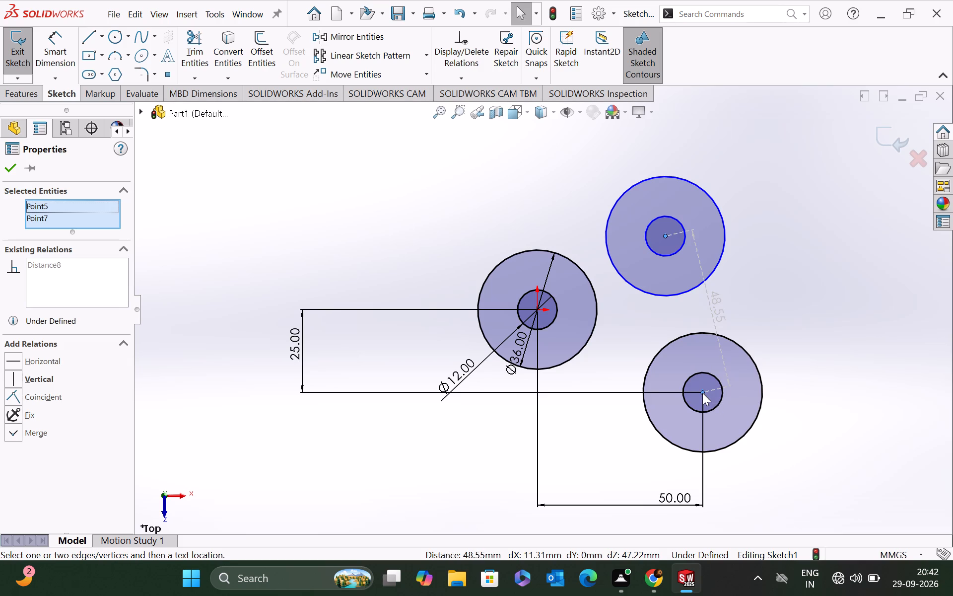
click(31, 379)
click(12, 168)
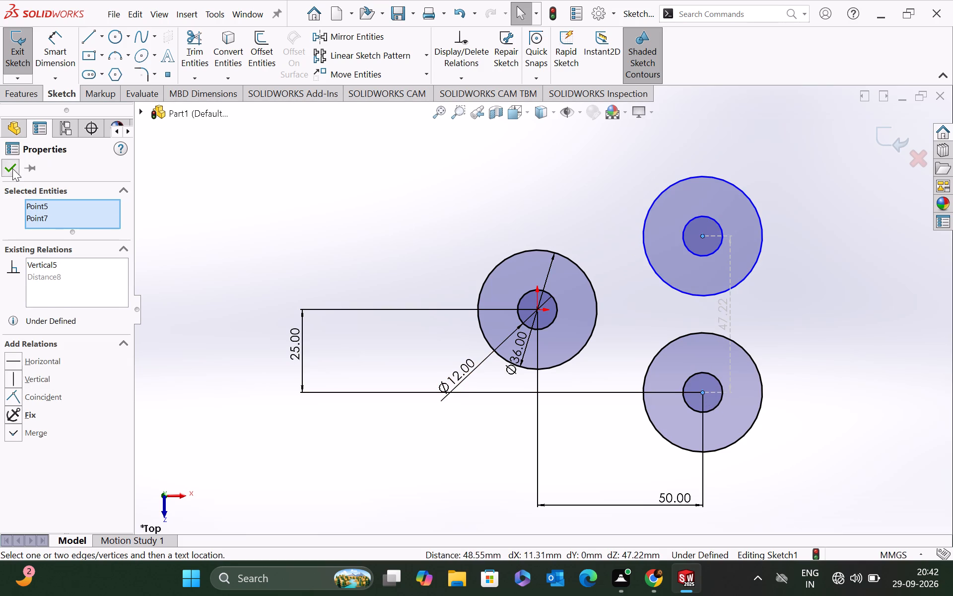
Dimension the vertical distance between the centres of the upper and lower circle pairs as 50 mm.
click(62, 60)
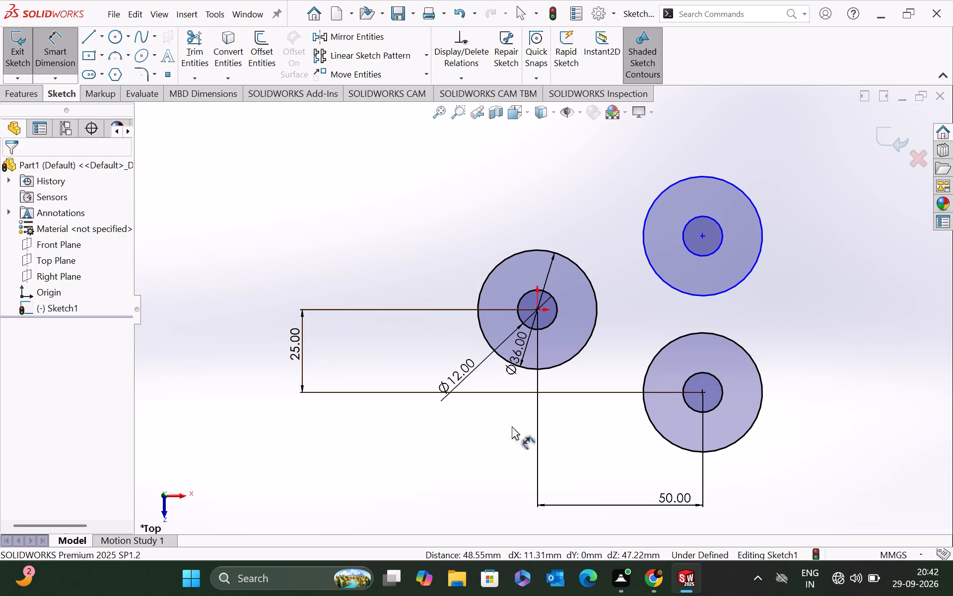
click(704, 391)
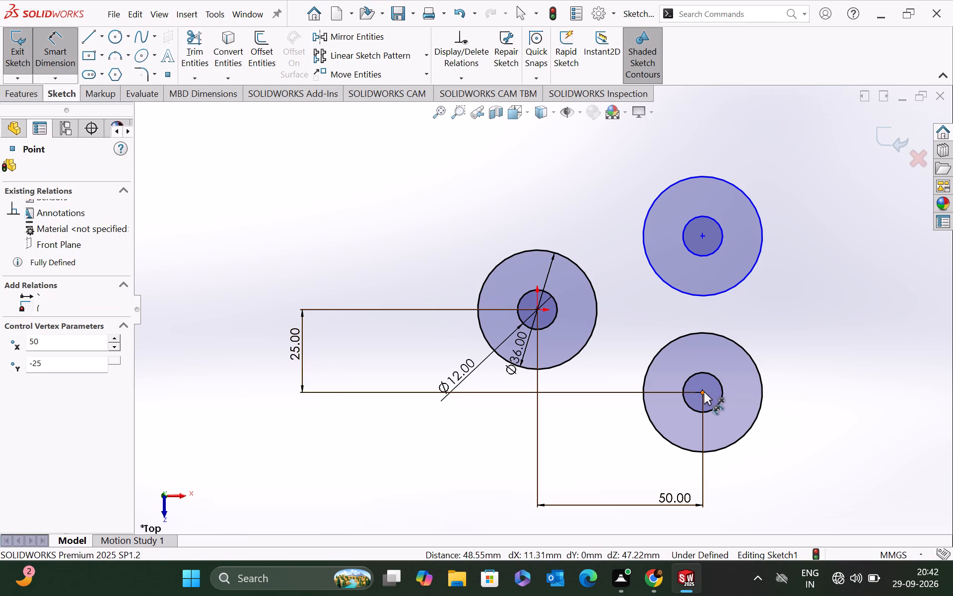
click(702, 235)
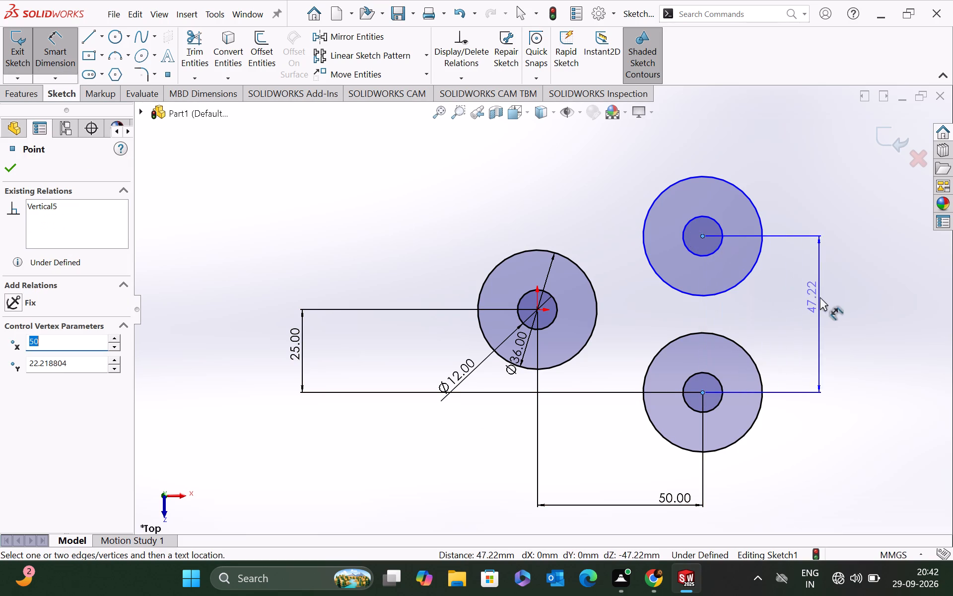
click(841, 305)
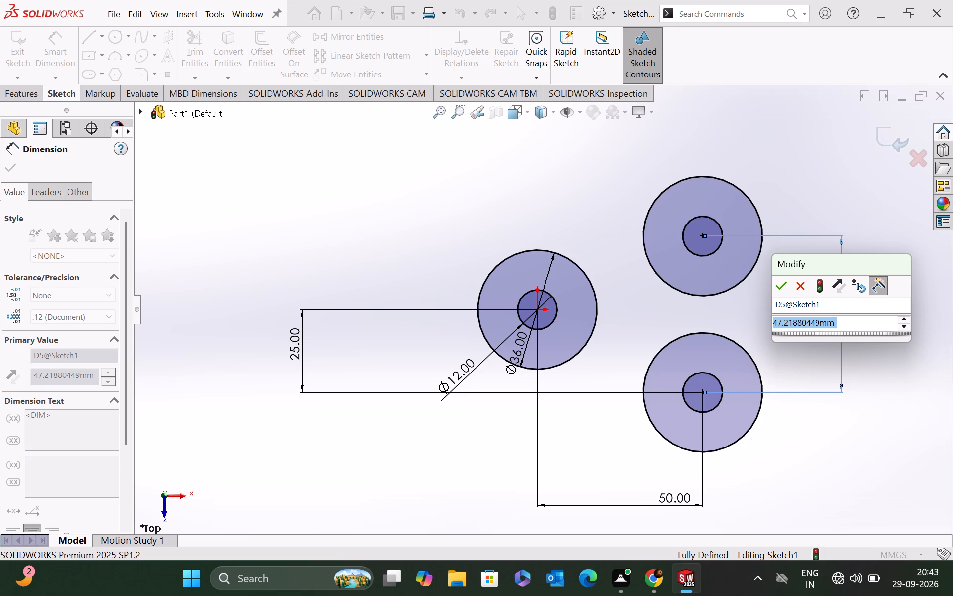
text(50)
key(Return)
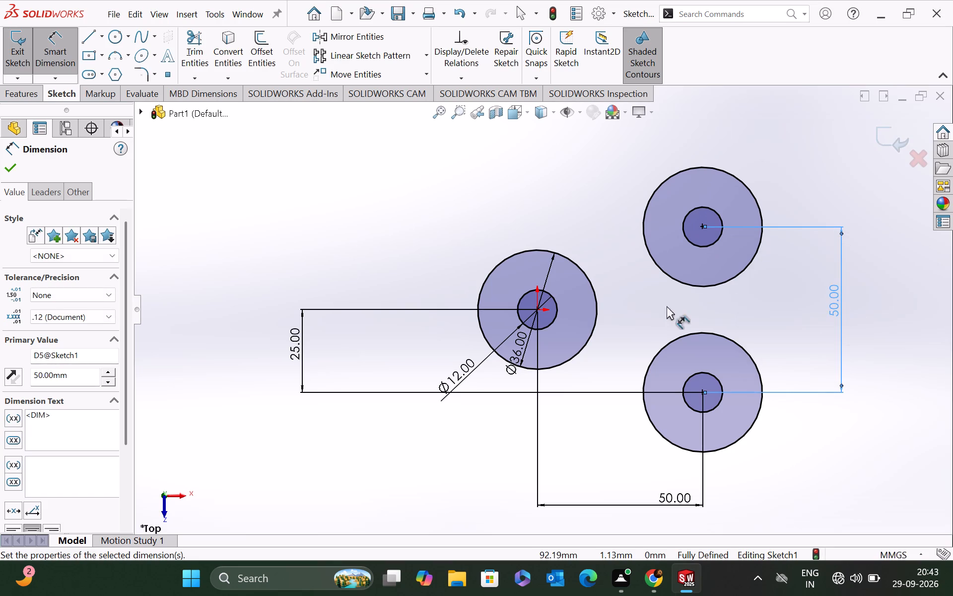
click(11, 174)
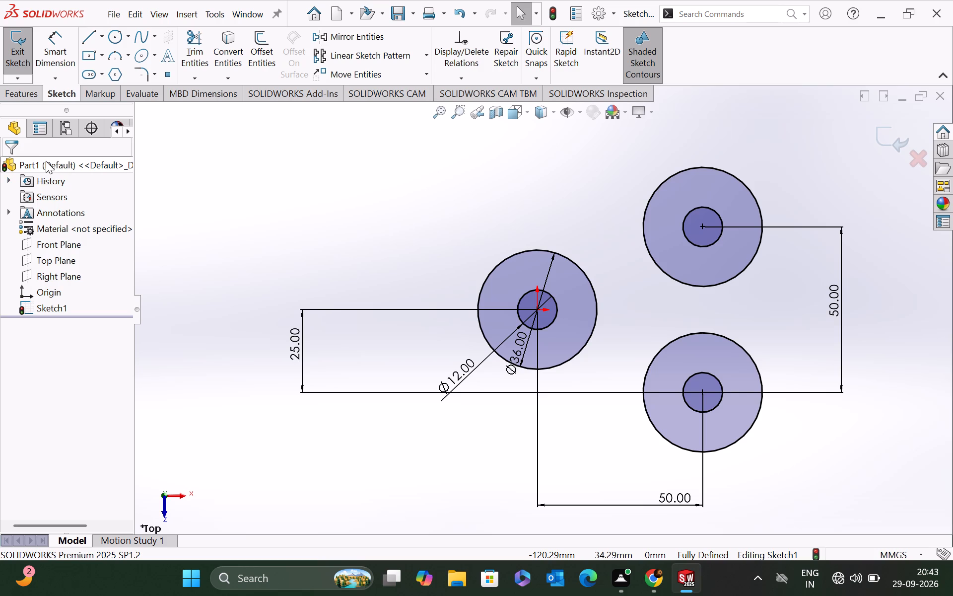
Draw a horizontal centerline about 158 mm long through the origin, extending past the circles on both sides.
click(101, 38)
click(101, 78)
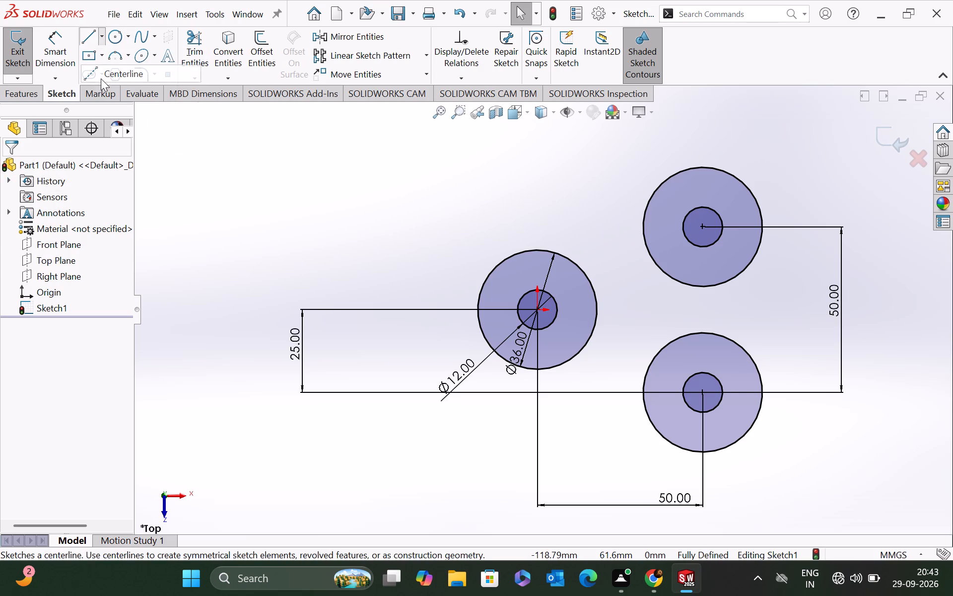
click(403, 308)
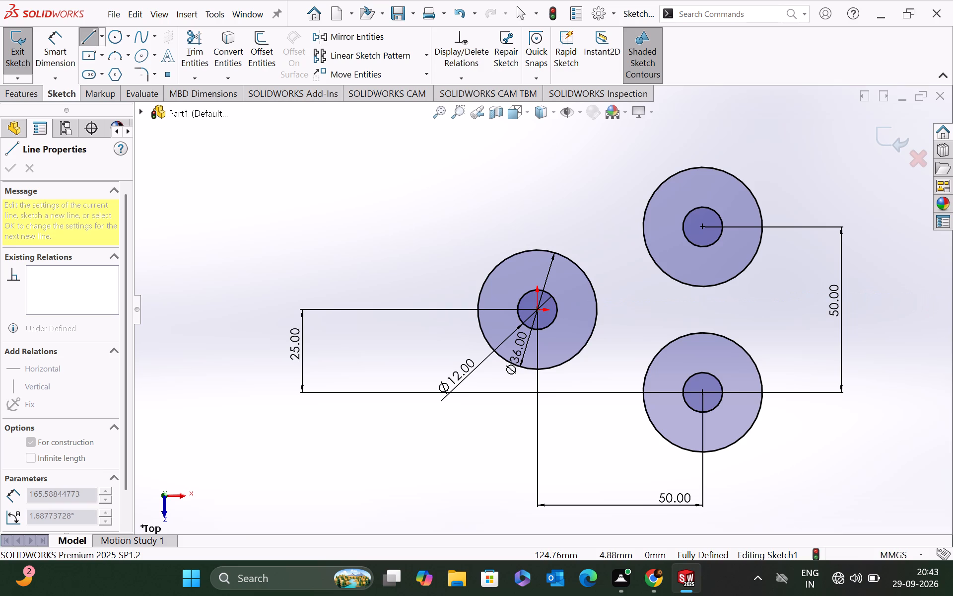
click(925, 307)
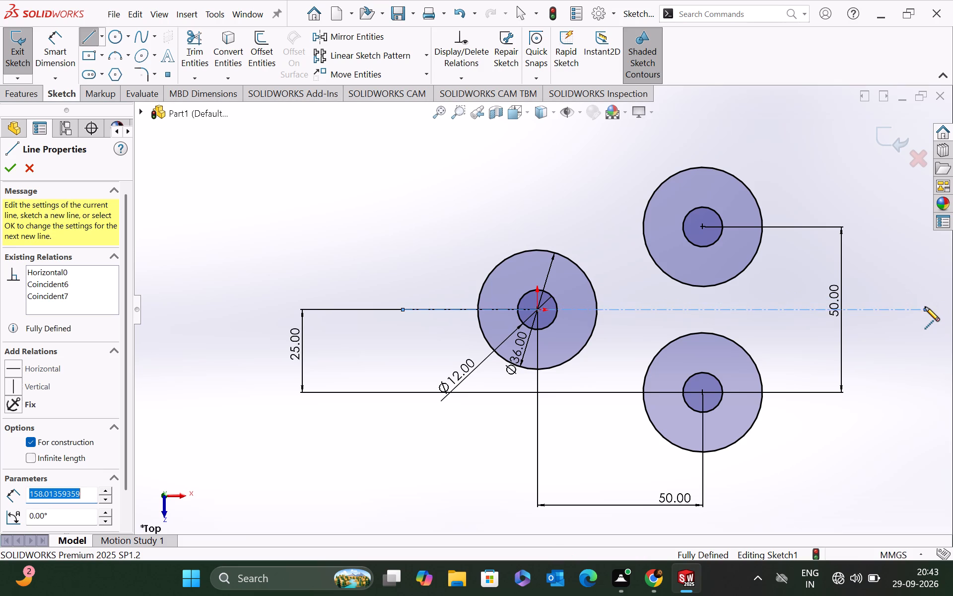
key(Escape)
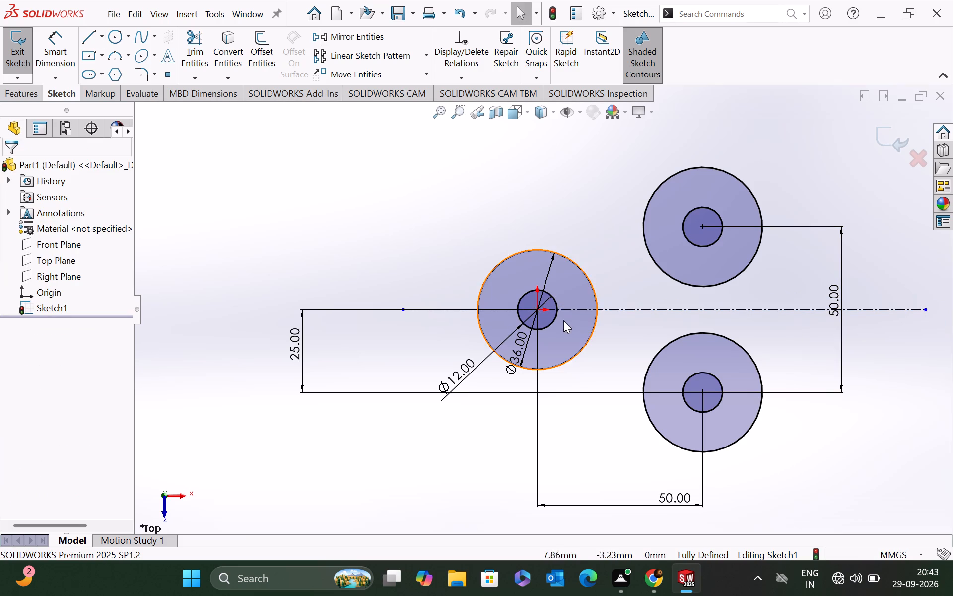
Sketch a three-point arc above the origin circles, starting at (0, 25), centred near (6, 49) and curving up toward the upper circle pair.
click(116, 52)
click(536, 226)
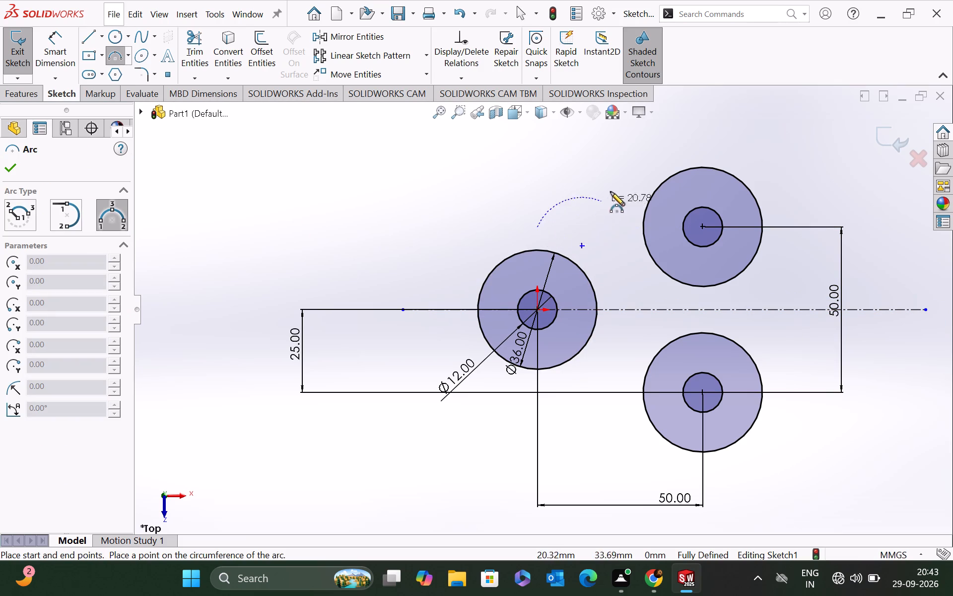
click(636, 169)
click(614, 208)
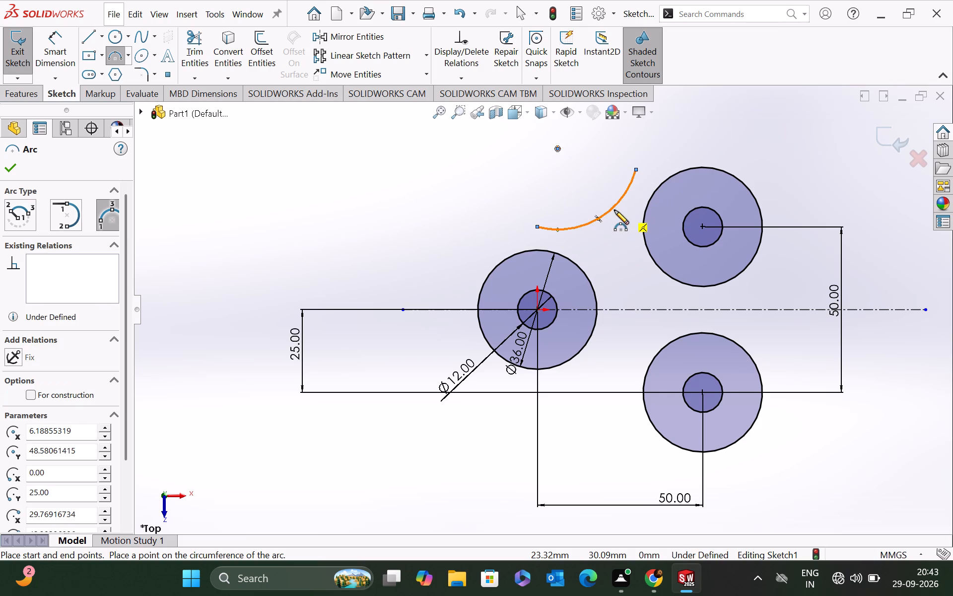
key(Escape)
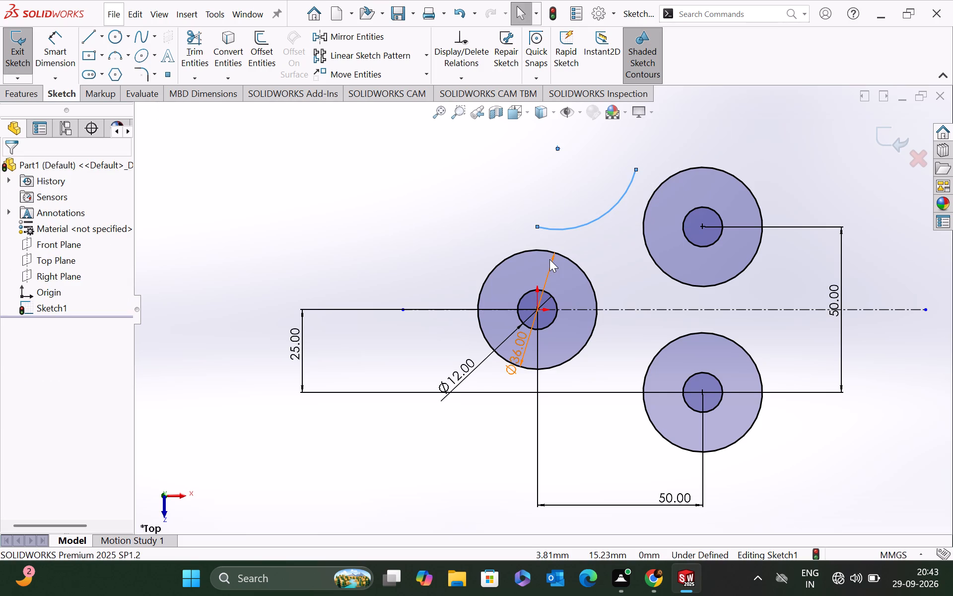
Add Tangent relations between the sketched arc and the outer circles of the origin and upper bosses.
ctrl+click(548, 250)
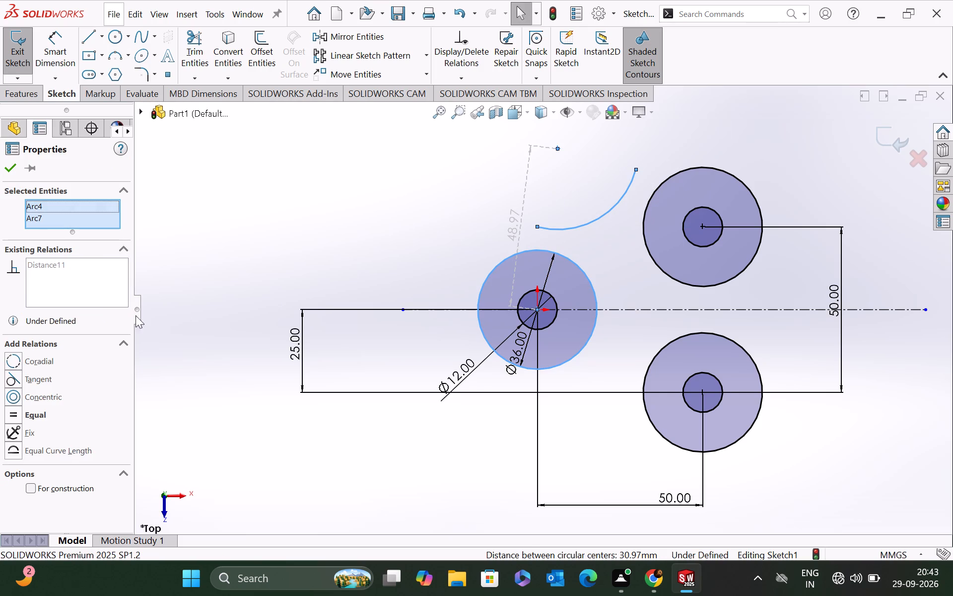
click(39, 377)
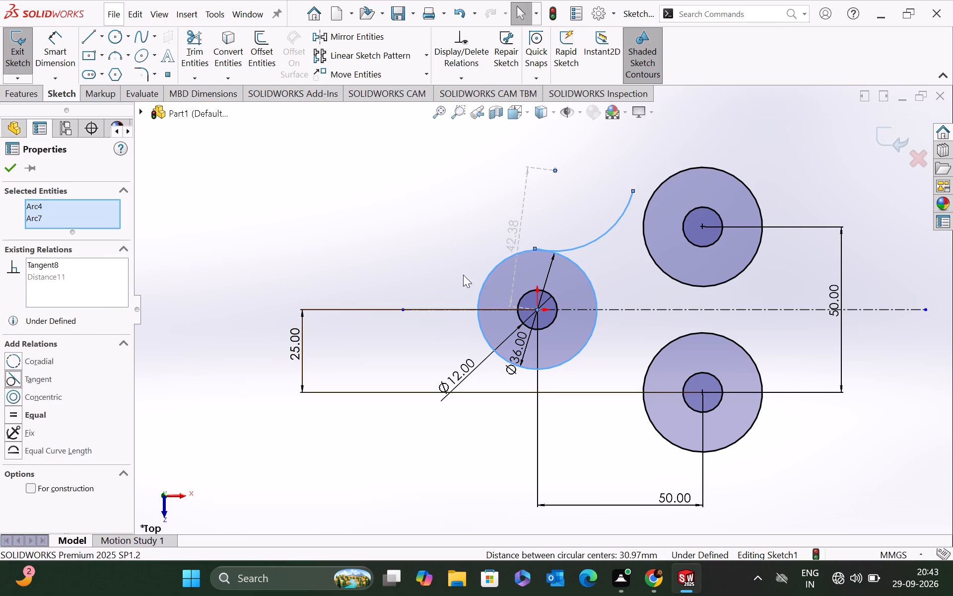
click(621, 256)
ctrl+click(618, 219)
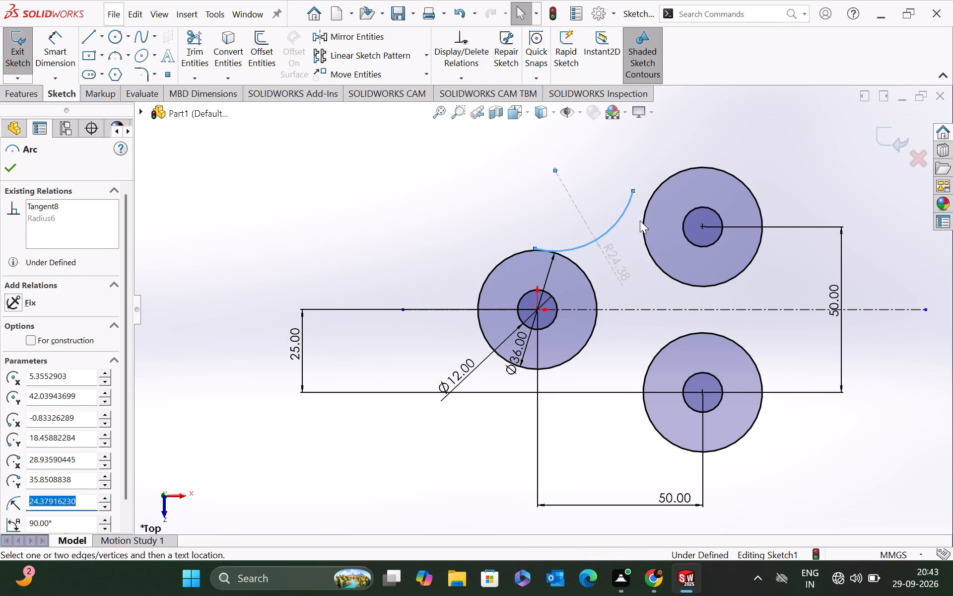
ctrl+click(642, 221)
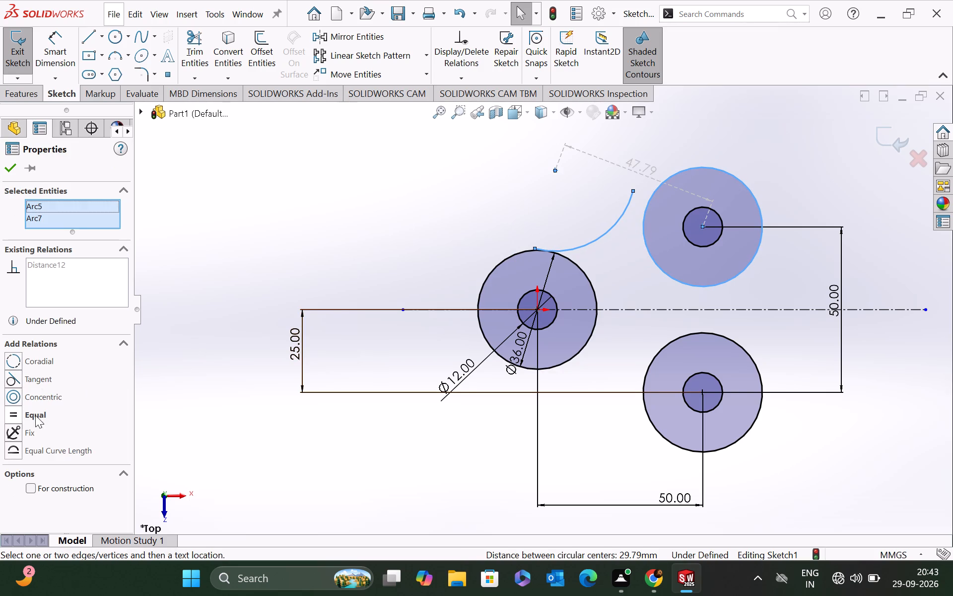
click(34, 380)
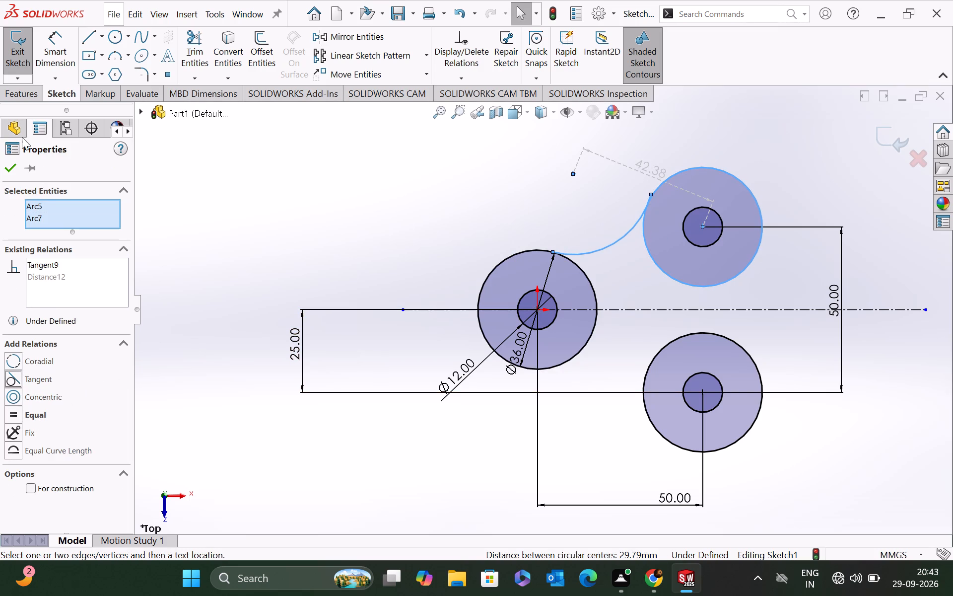
click(9, 170)
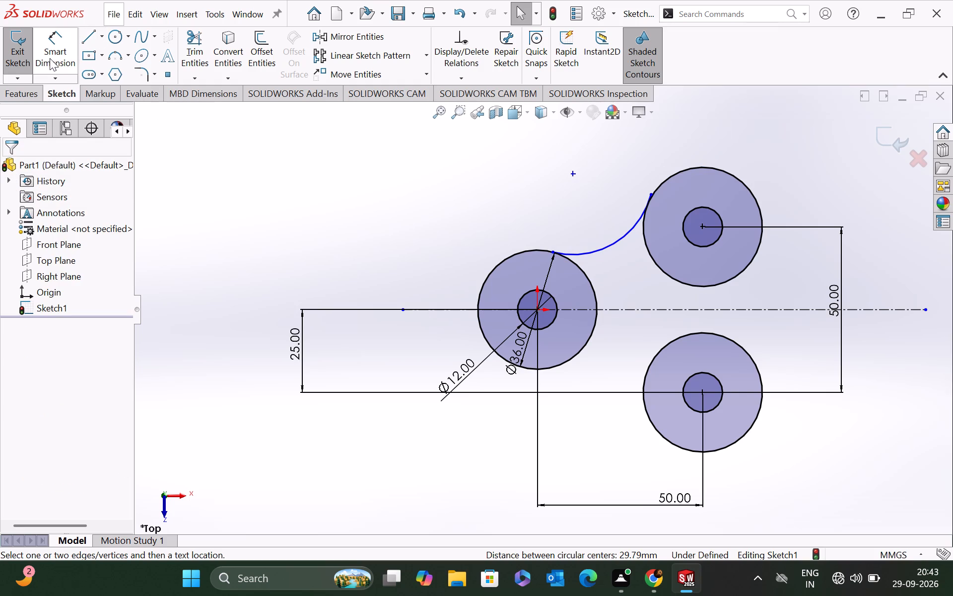
Dimension the tangent arc's radius as 50 mm.
click(50, 58)
click(609, 246)
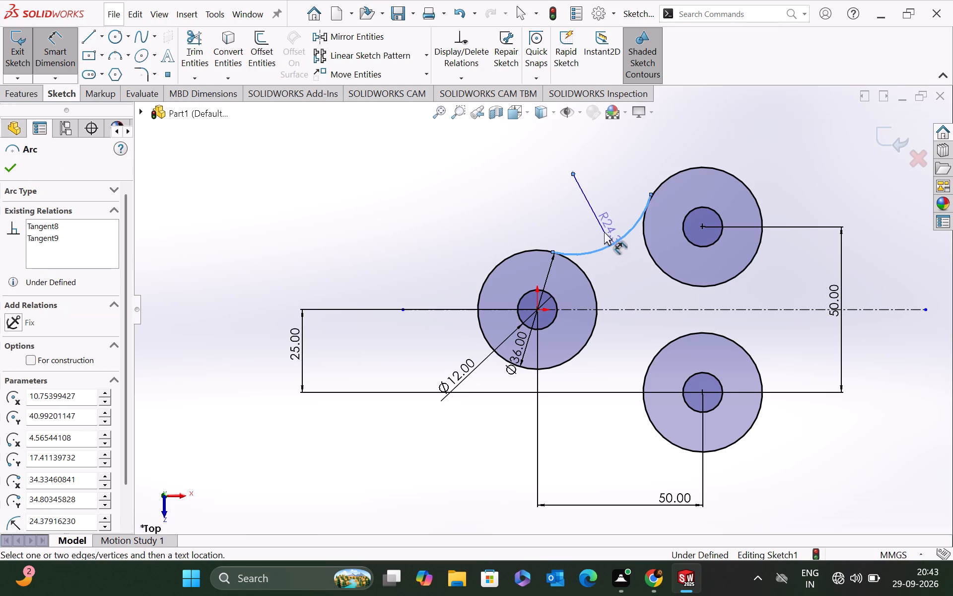
click(598, 219)
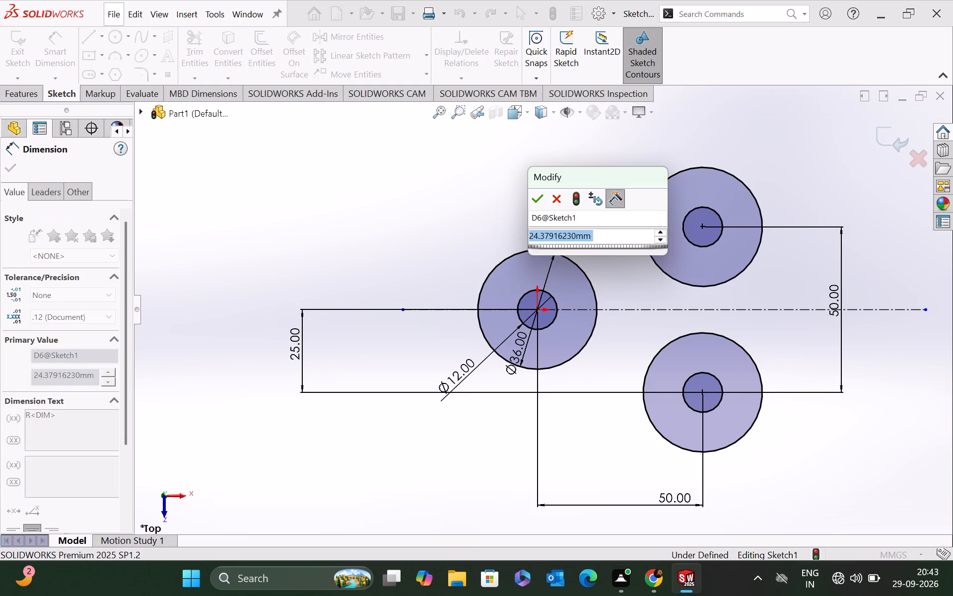
text(50)
key(Return)
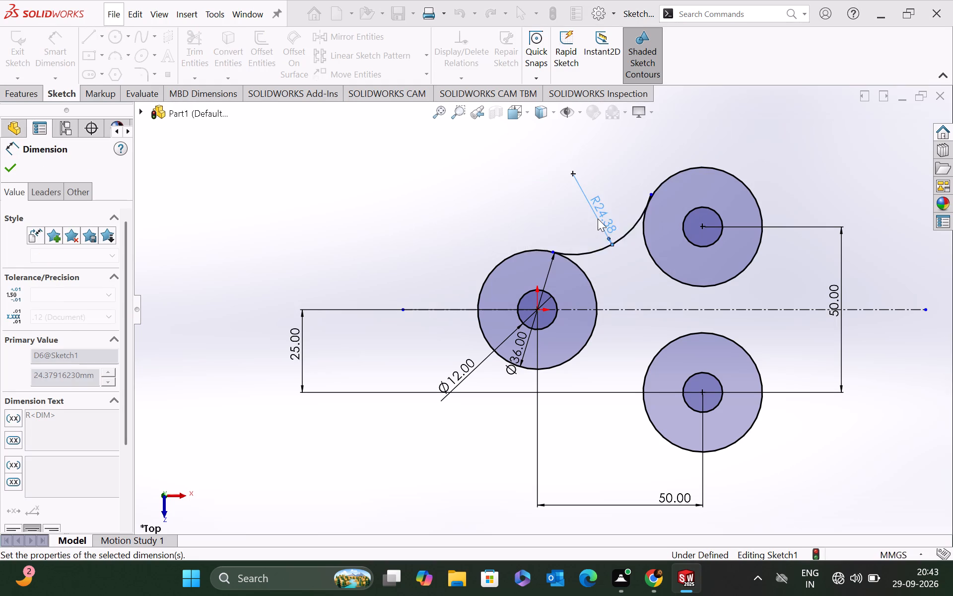
click(11, 161)
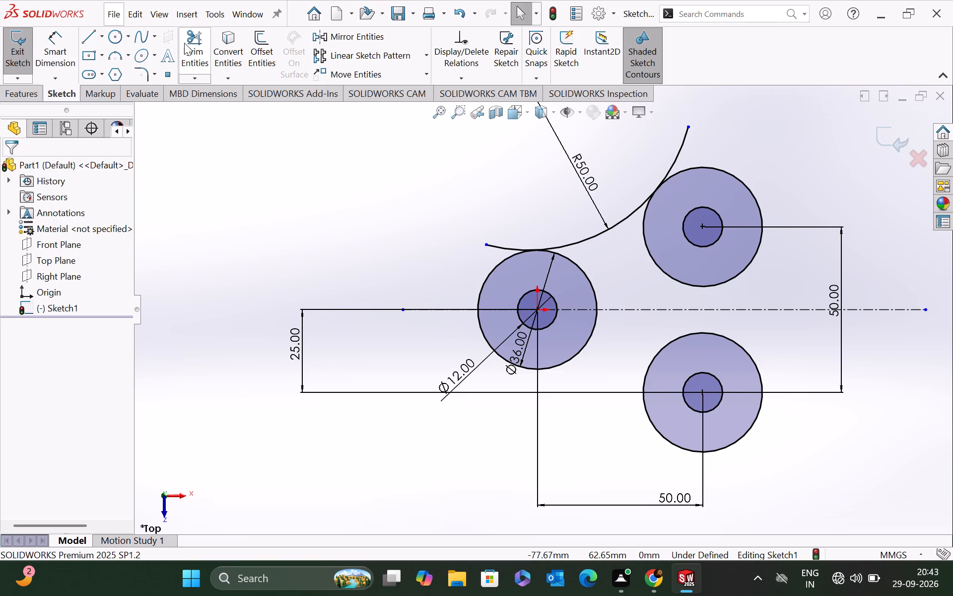
Trim both arc ends that extend past the tangent points on the origin and upper outer circles.
click(197, 48)
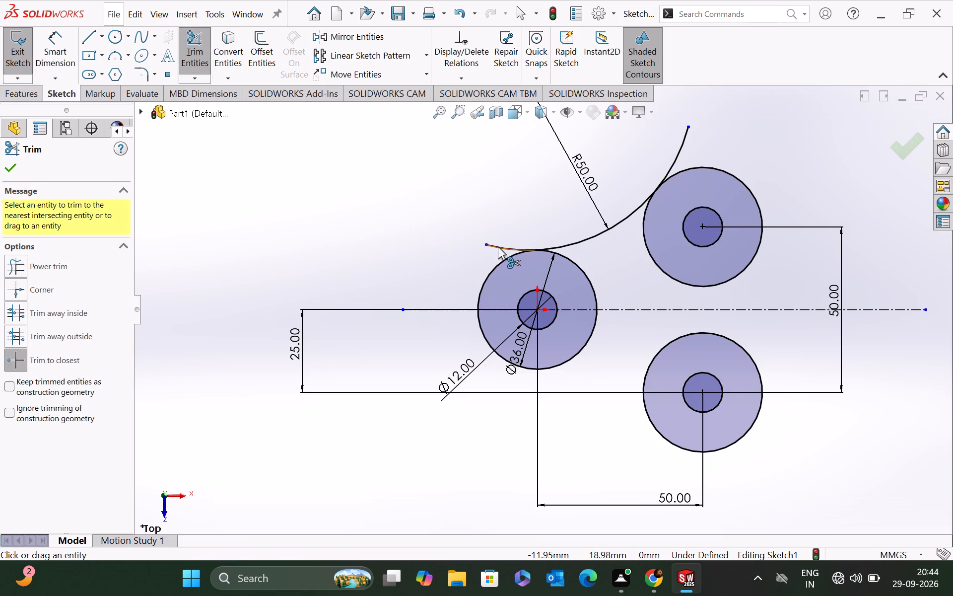
click(498, 247)
click(680, 149)
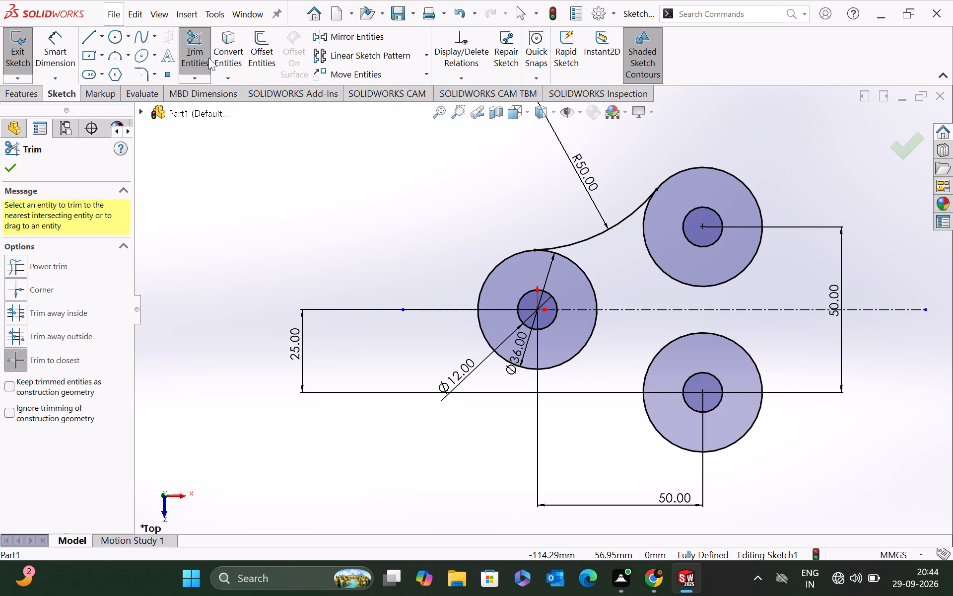
click(8, 167)
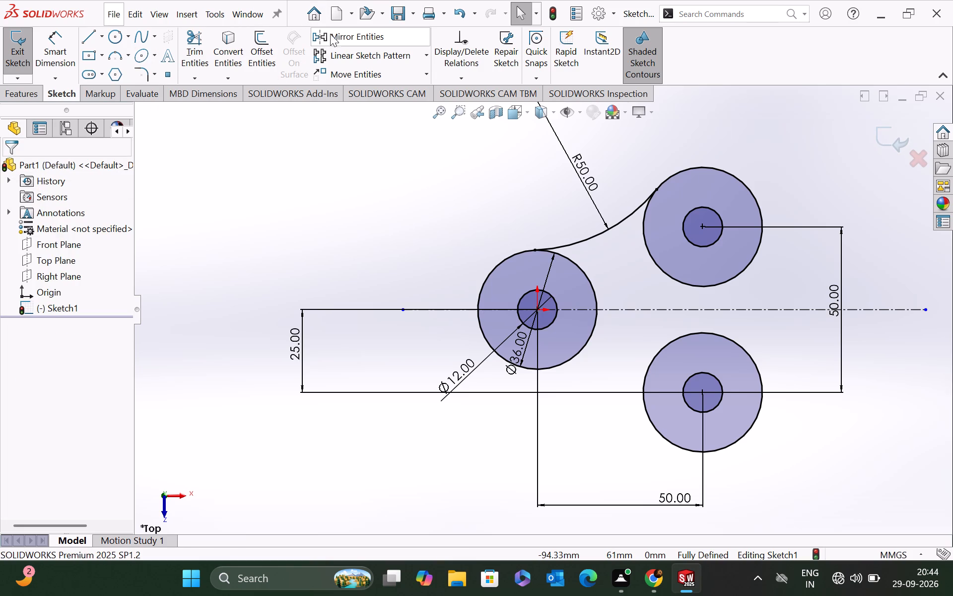
Mirror the R50 arc about the horizontal centerline to connect the origin and lower bosses.
click(331, 34)
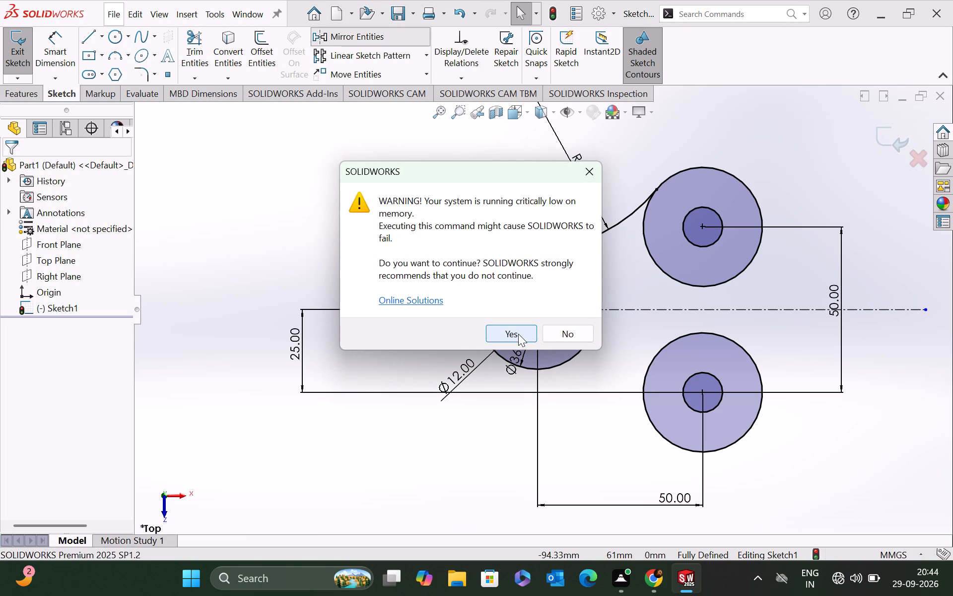
click(518, 334)
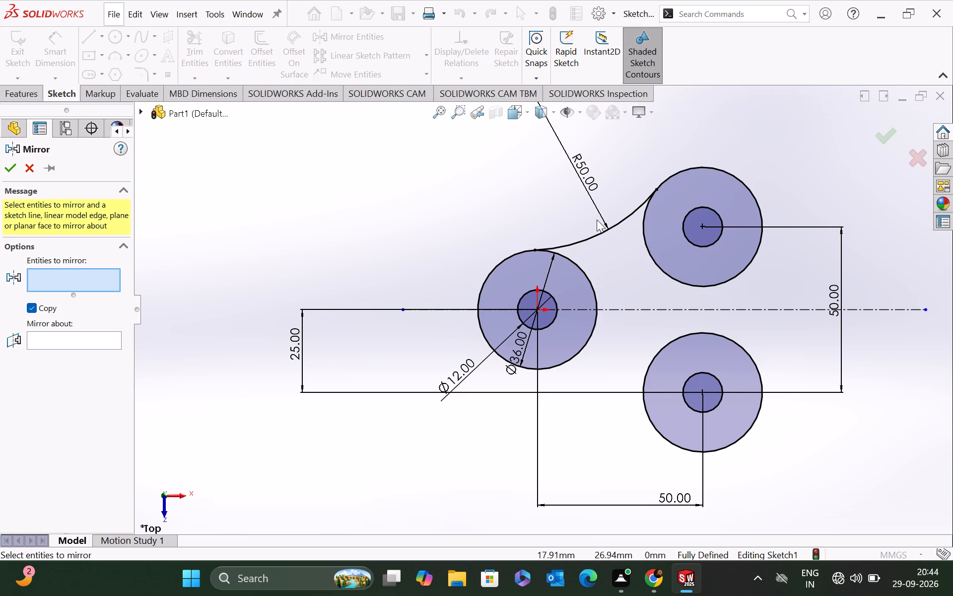
click(601, 232)
click(49, 337)
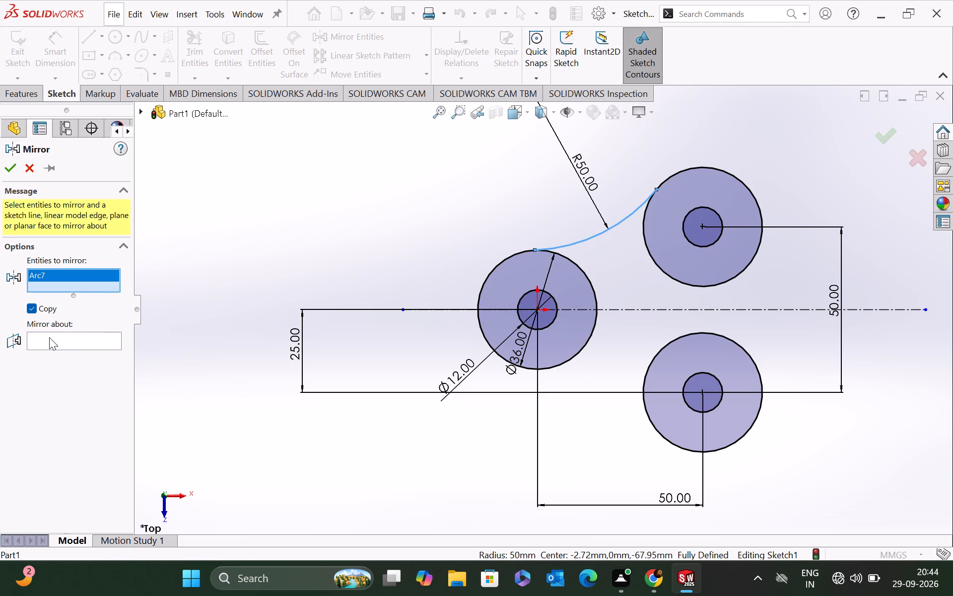
click(663, 311)
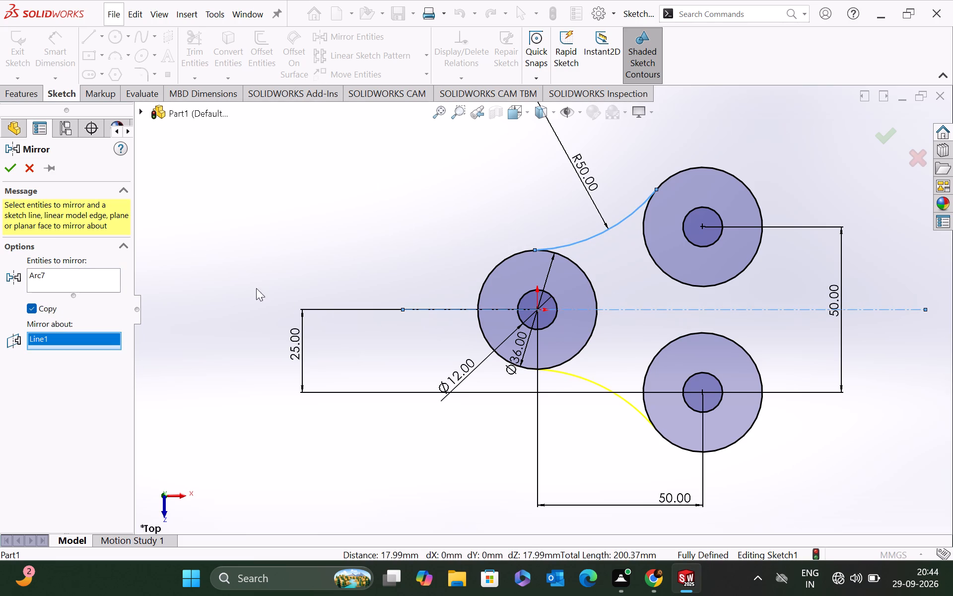
click(6, 167)
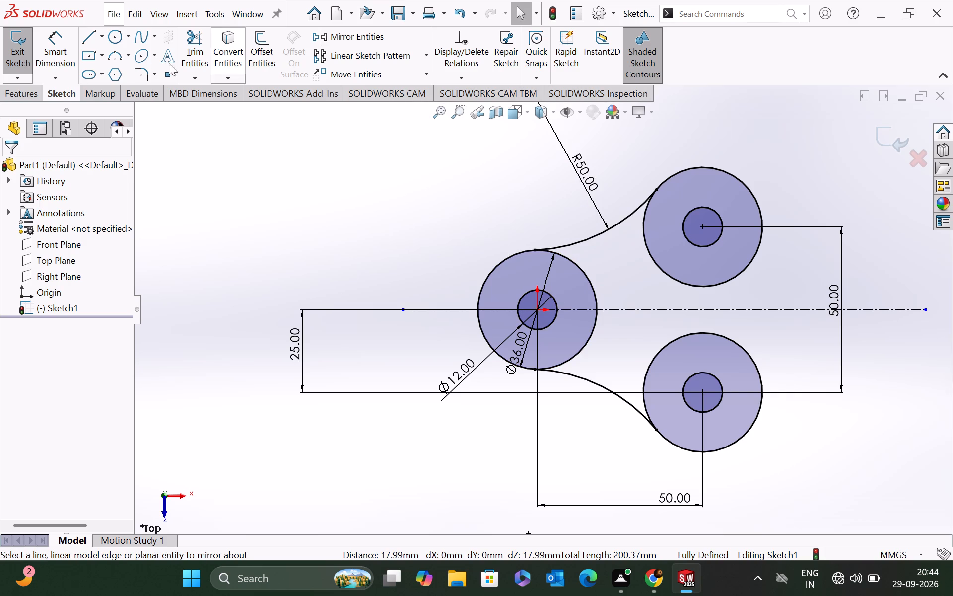
Draw a vertical line about 73.66 mm long just outside the upper and lower circle pairs, on the side away from the origin.
click(98, 41)
click(90, 34)
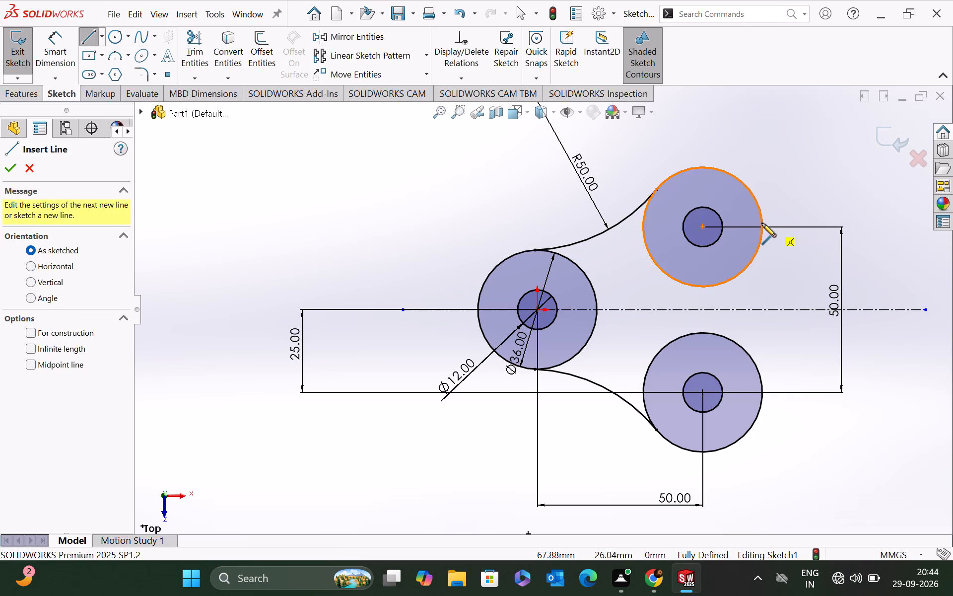
click(774, 186)
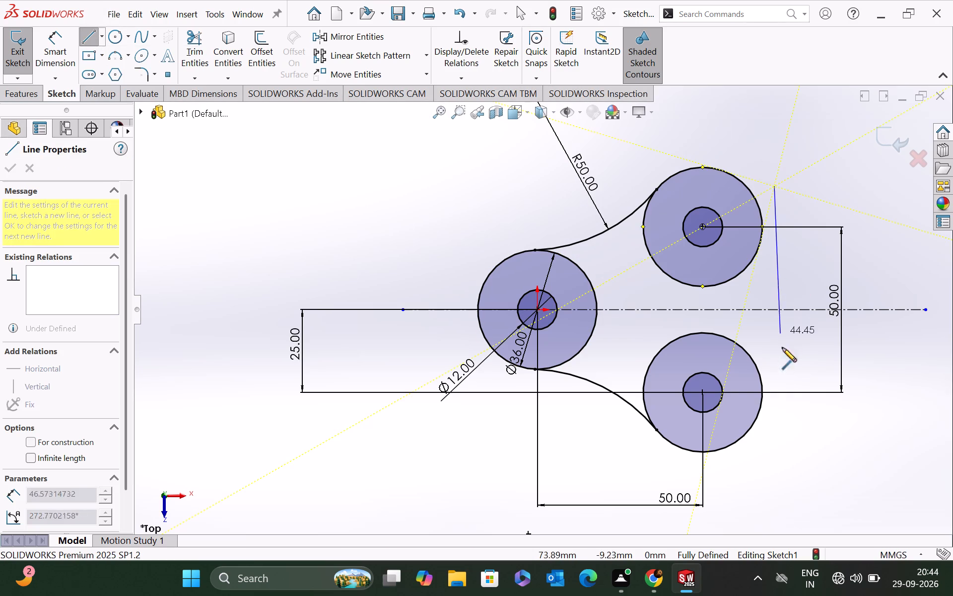
click(777, 433)
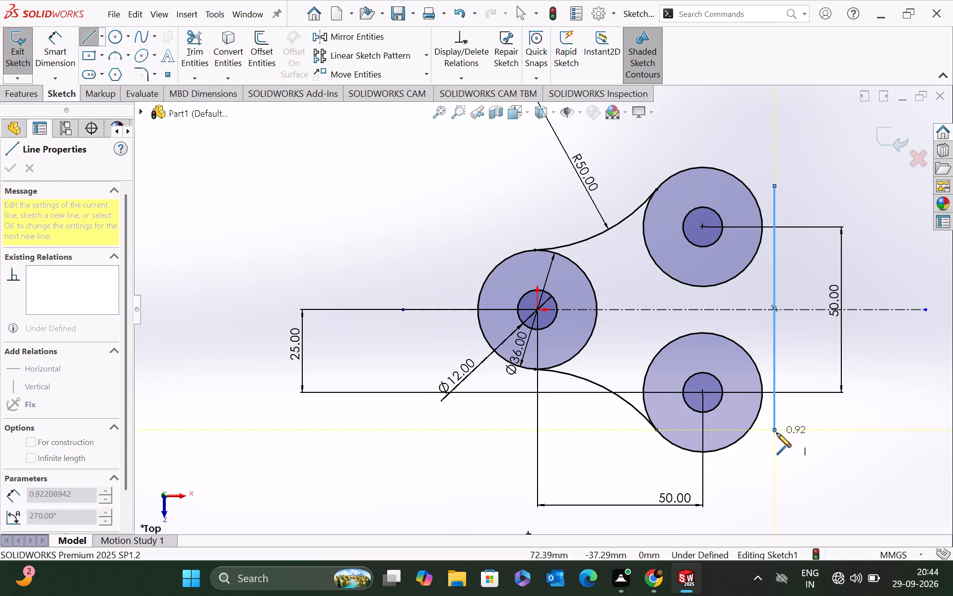
key(Escape)
Make the vertical line tangent to the lower boss's outer circle.
right_click(773, 379)
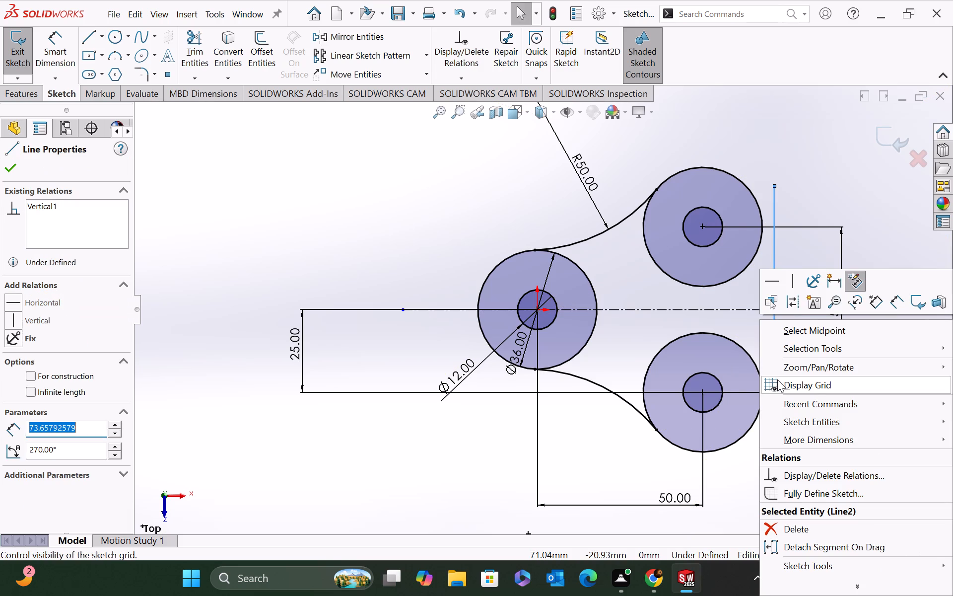
click(789, 284)
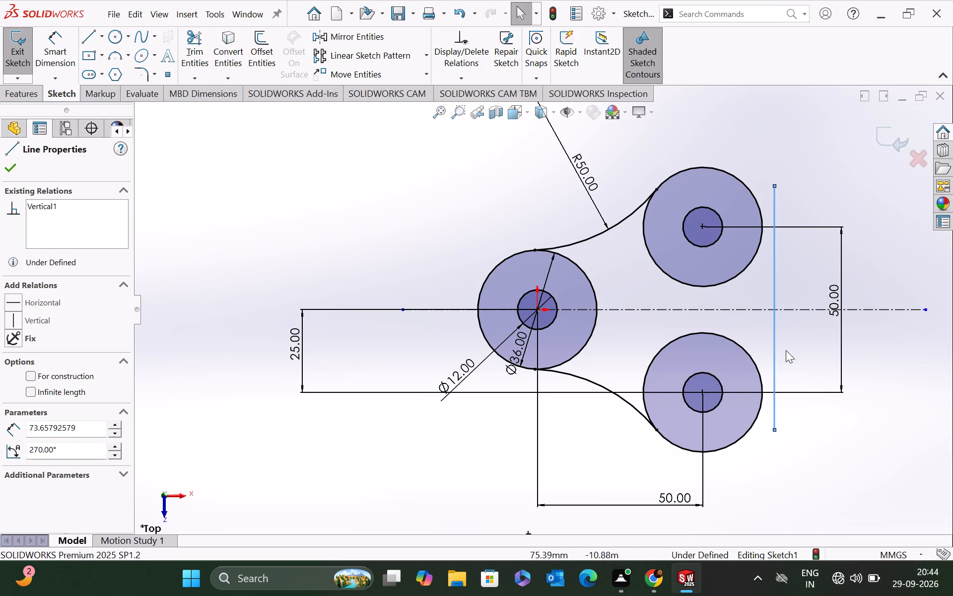
ctrl+click(757, 372)
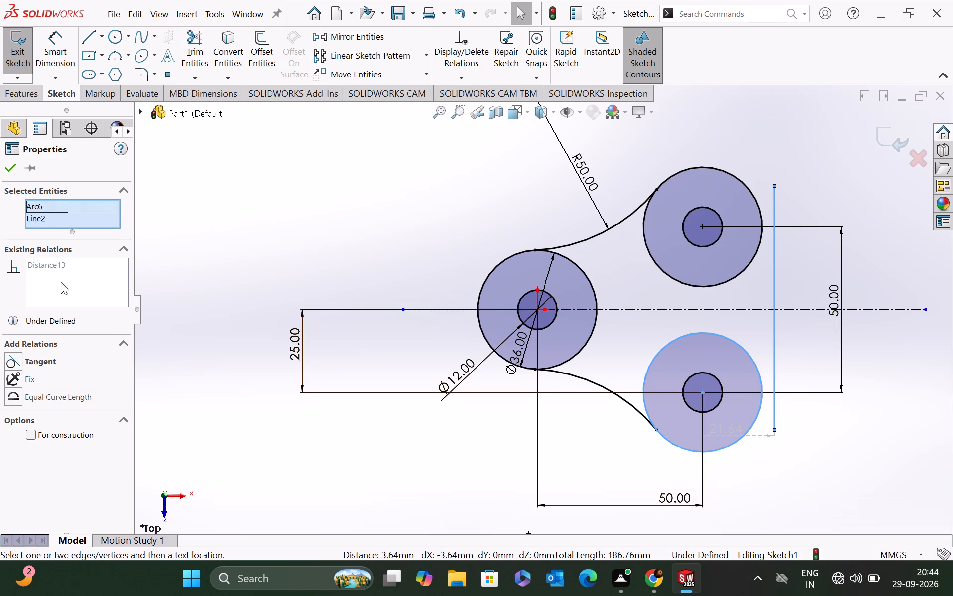
click(31, 361)
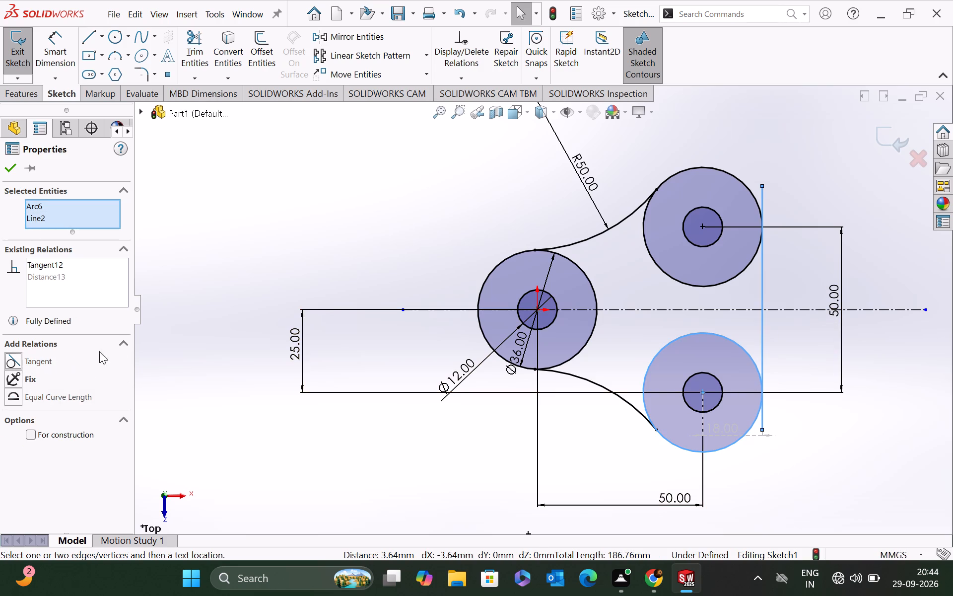
key(Escape)
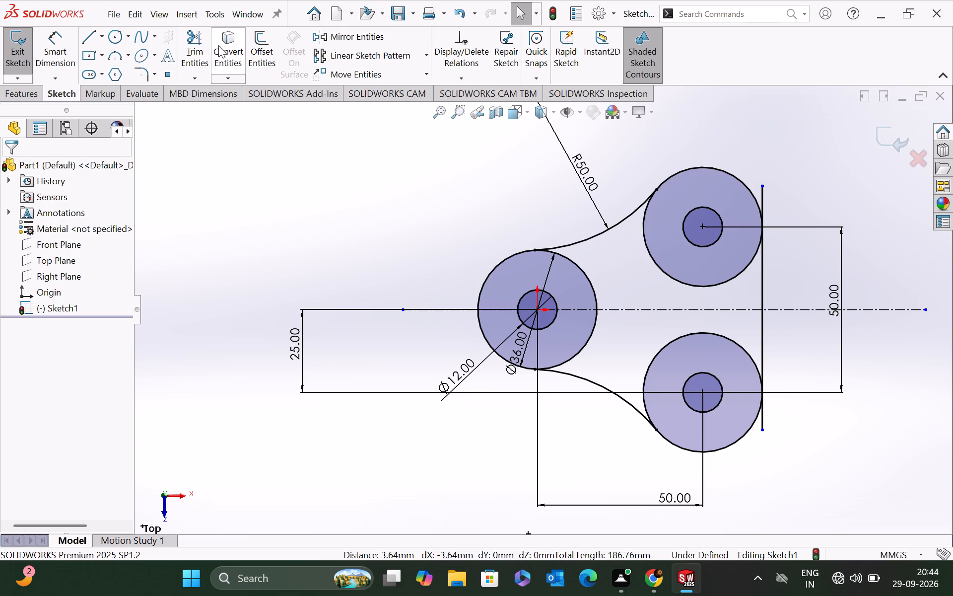
Trim the vertical line's two ends extending past its tangent points on the upper and lower outer circles.
click(196, 52)
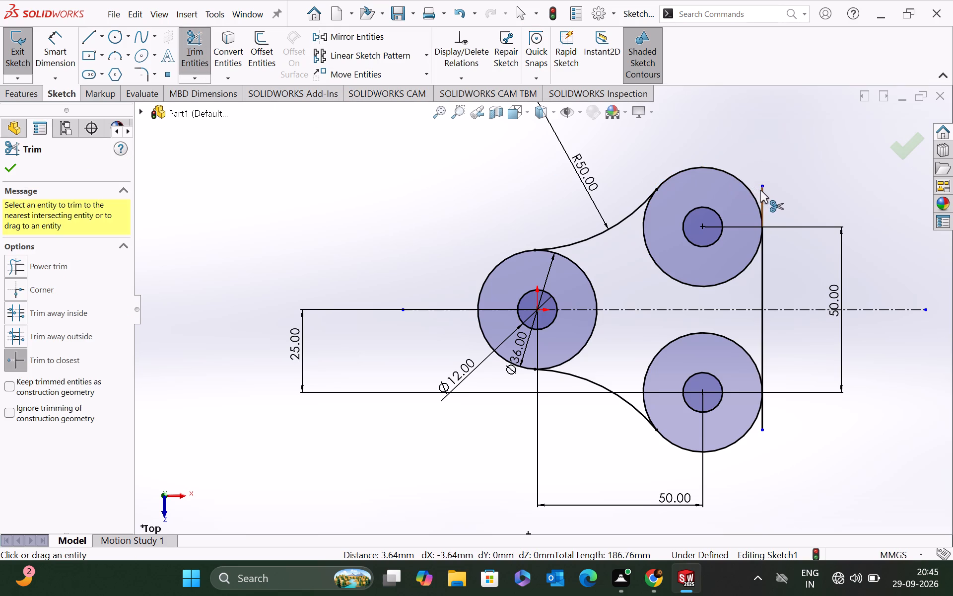
click(760, 190)
click(760, 412)
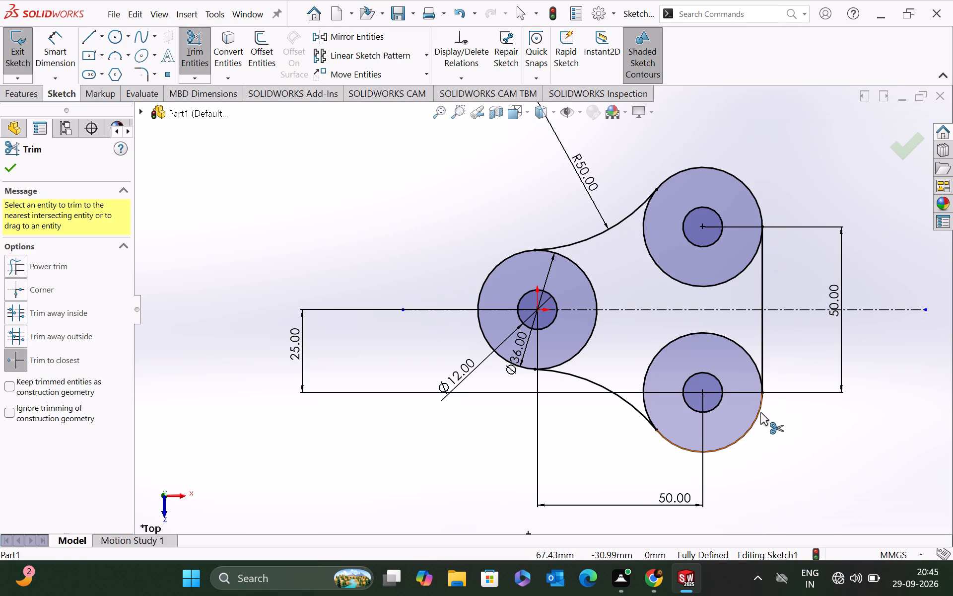
Trim away the inner portions of the three outer circles, leaving one continuous bracket outline around the three holes.
scroll(740, 314, down, 2)
scroll(689, 307, up, 1)
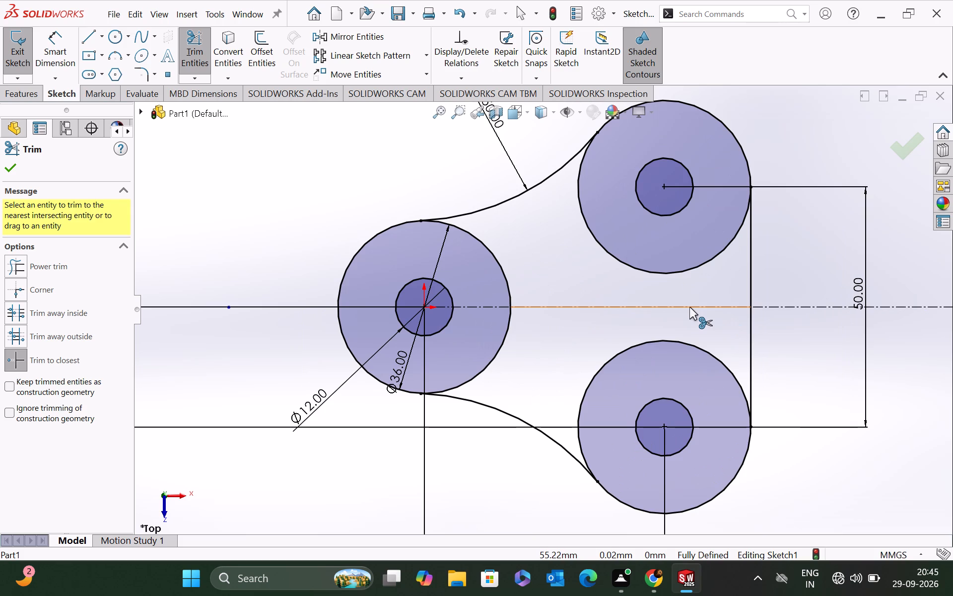
scroll(689, 307, down, 1)
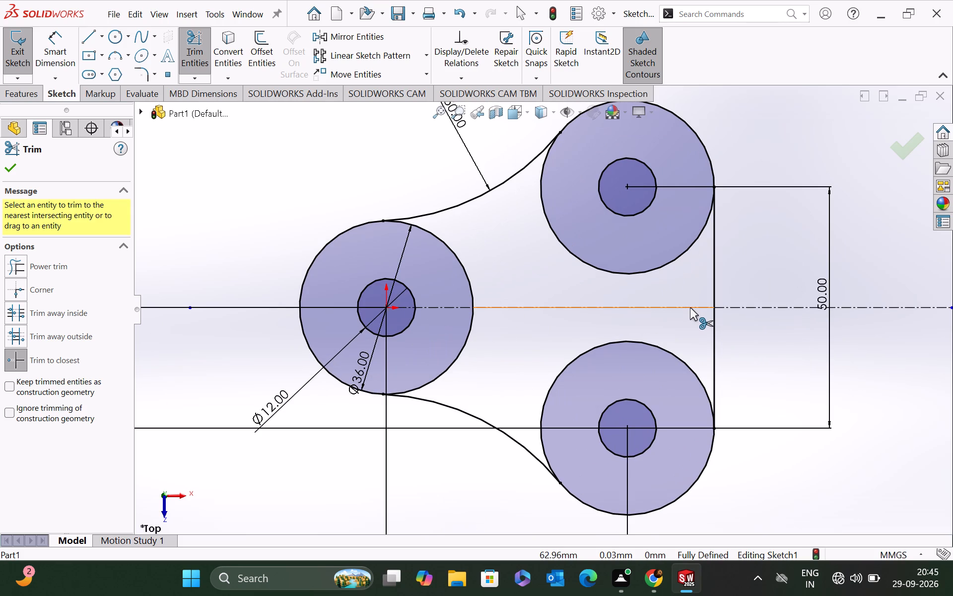
click(675, 259)
click(469, 287)
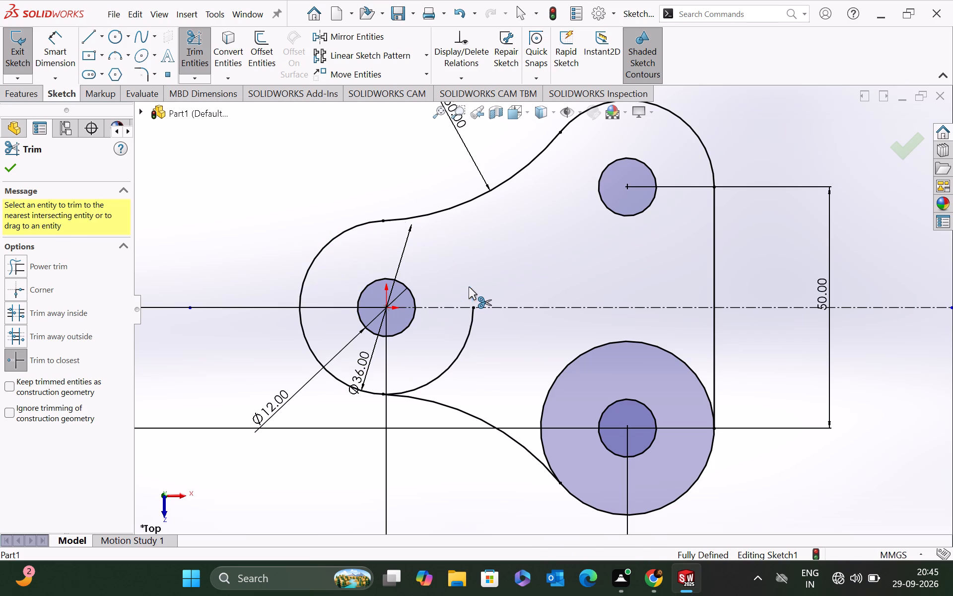
click(457, 357)
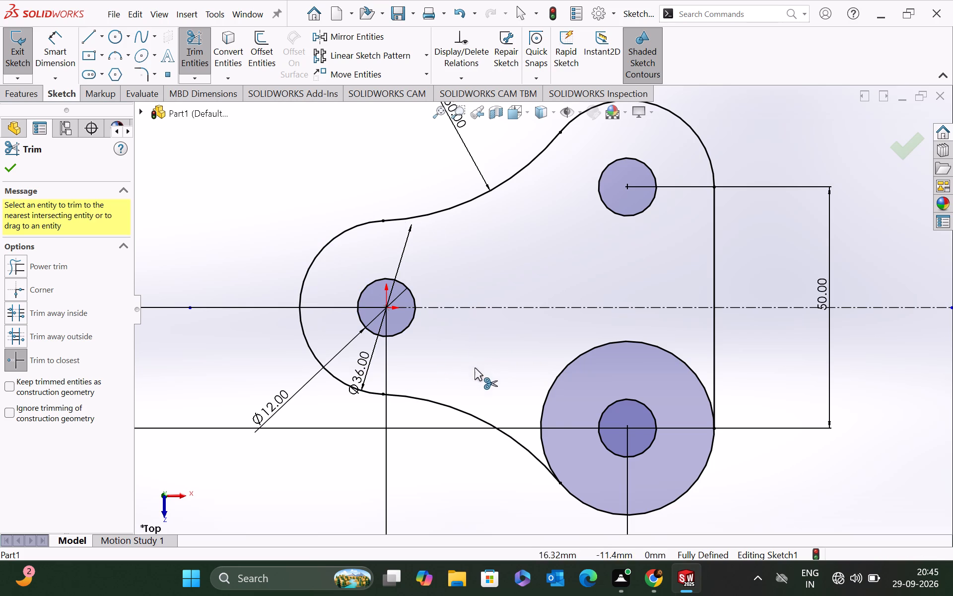
click(545, 398)
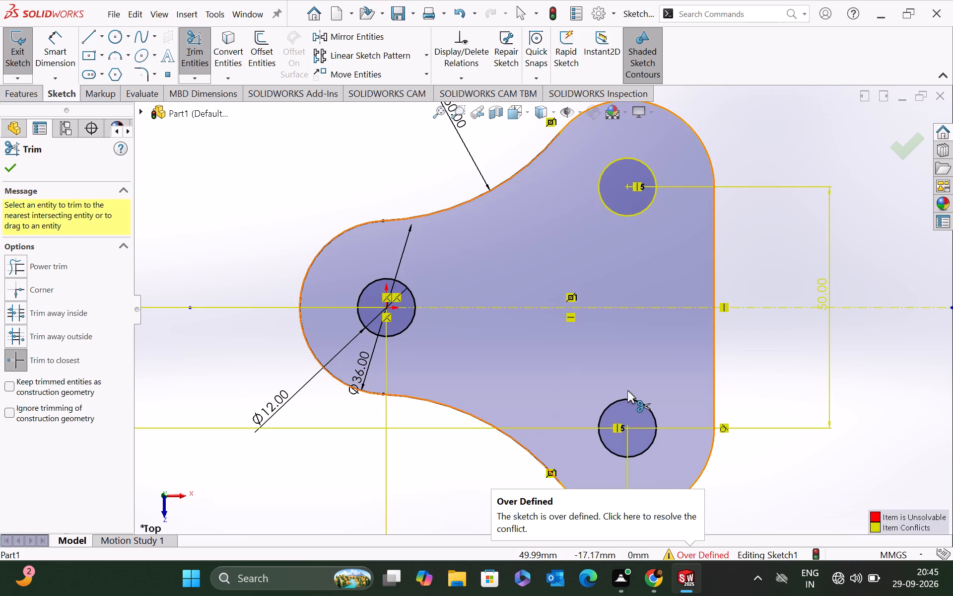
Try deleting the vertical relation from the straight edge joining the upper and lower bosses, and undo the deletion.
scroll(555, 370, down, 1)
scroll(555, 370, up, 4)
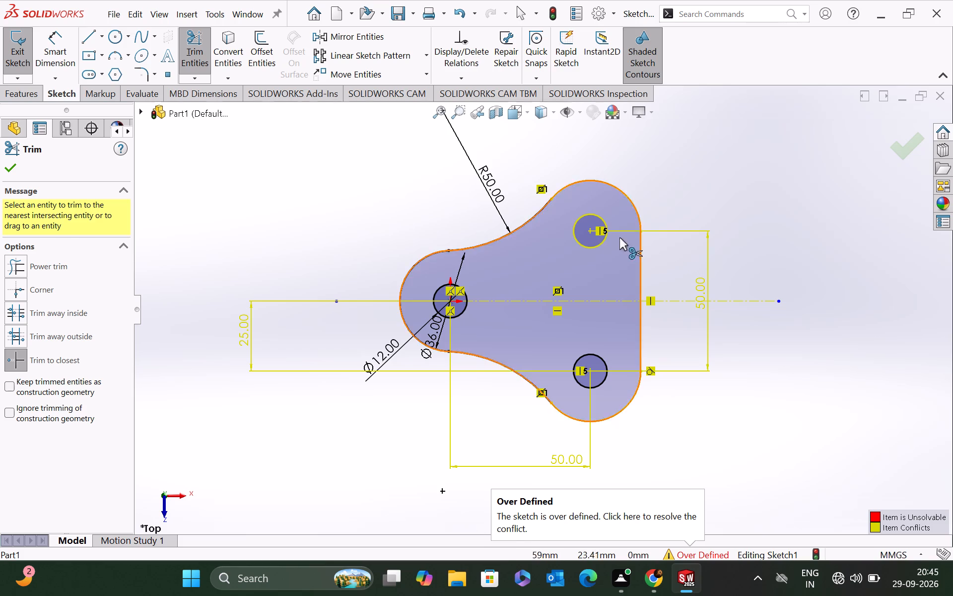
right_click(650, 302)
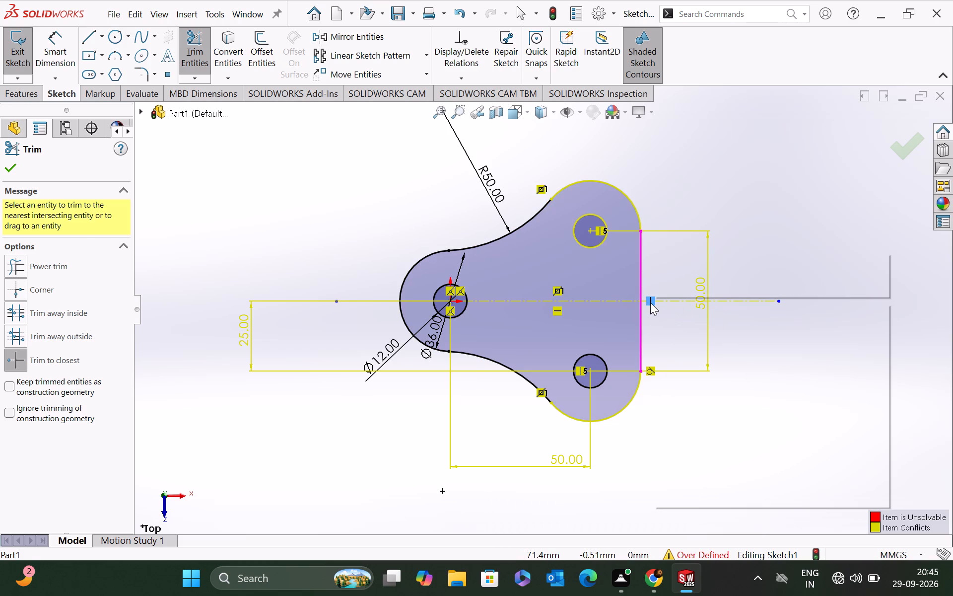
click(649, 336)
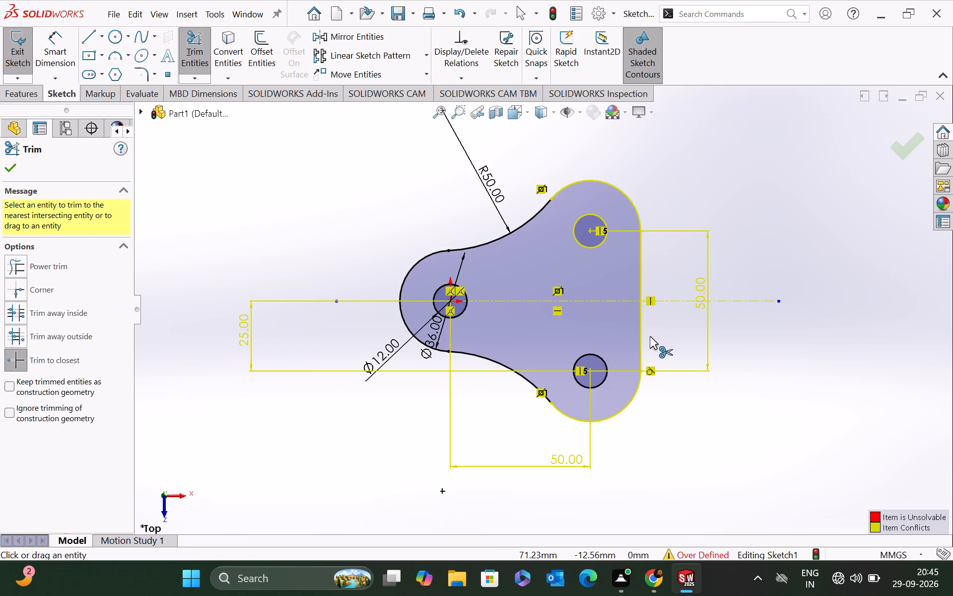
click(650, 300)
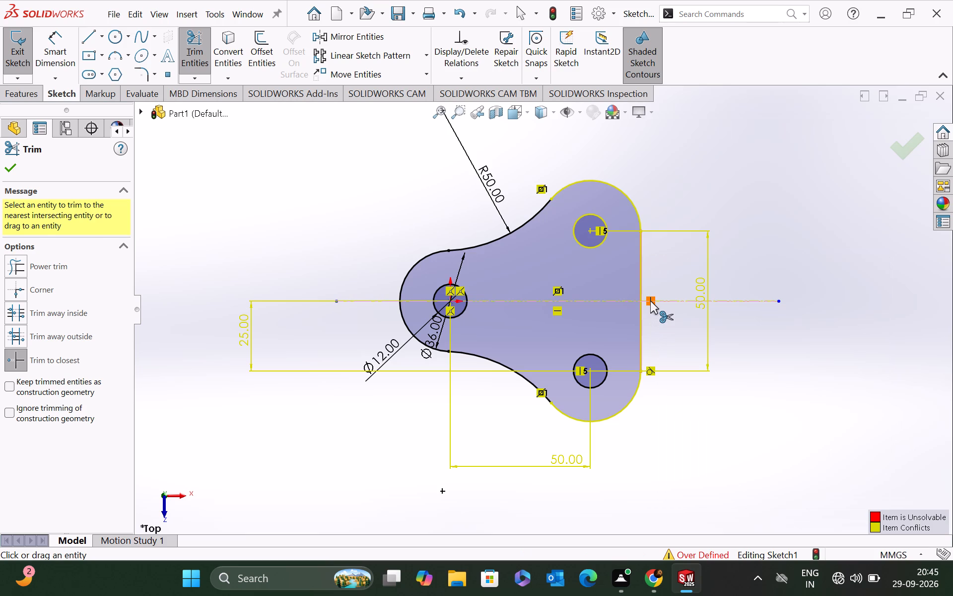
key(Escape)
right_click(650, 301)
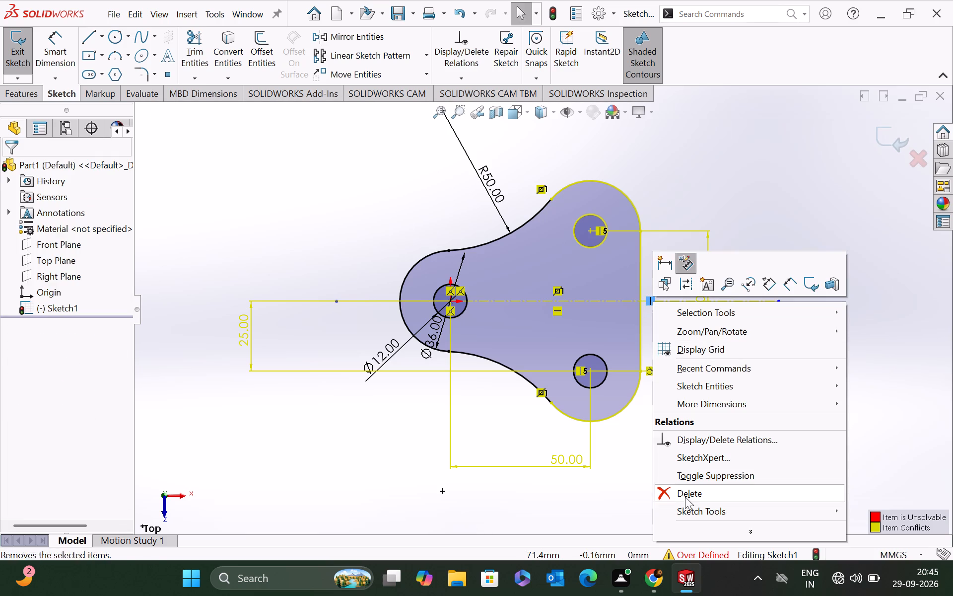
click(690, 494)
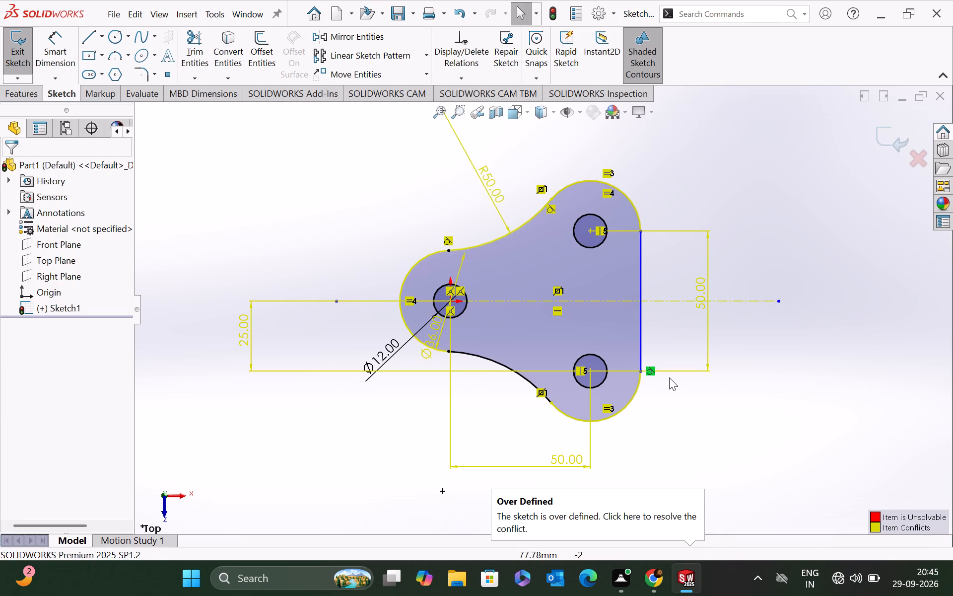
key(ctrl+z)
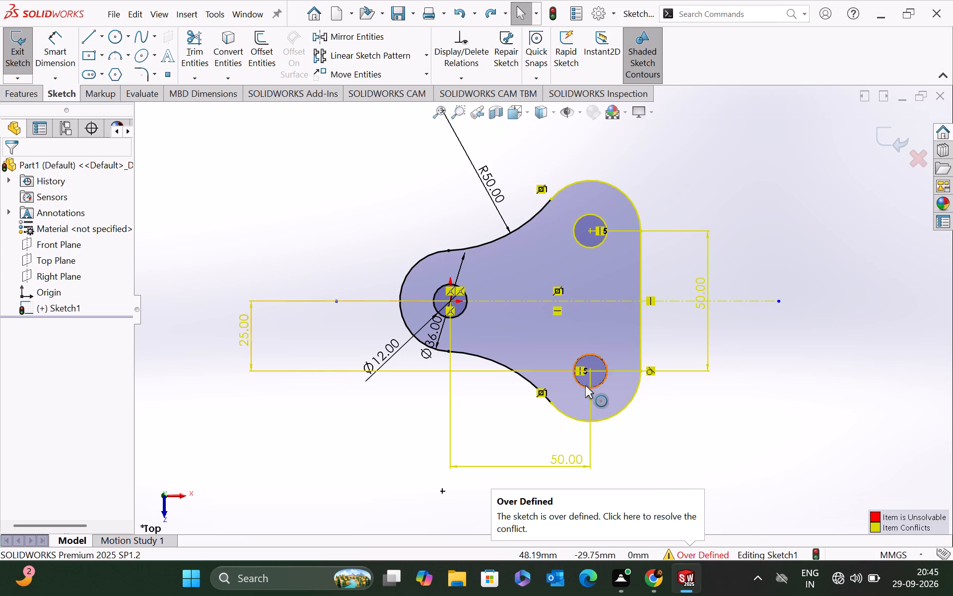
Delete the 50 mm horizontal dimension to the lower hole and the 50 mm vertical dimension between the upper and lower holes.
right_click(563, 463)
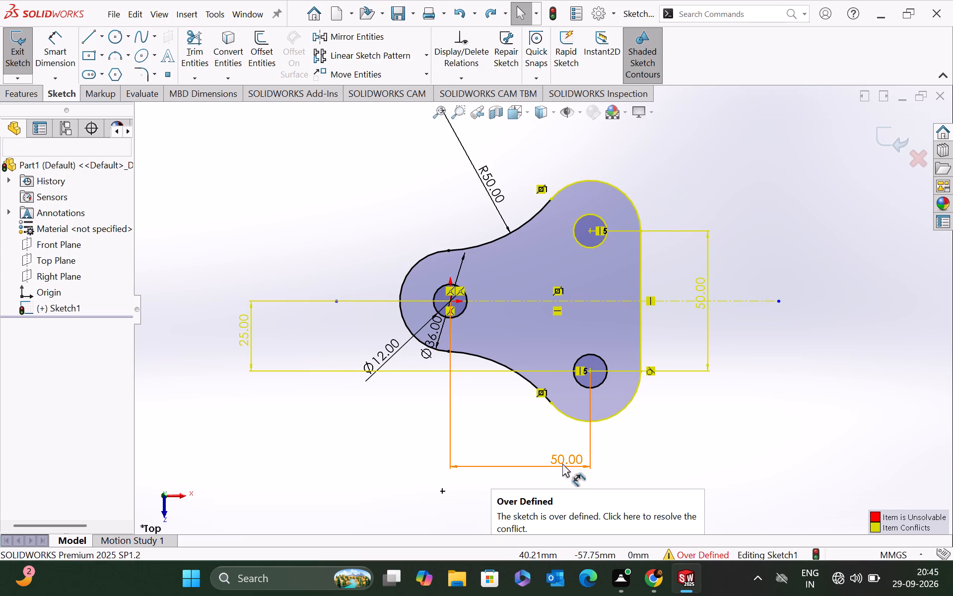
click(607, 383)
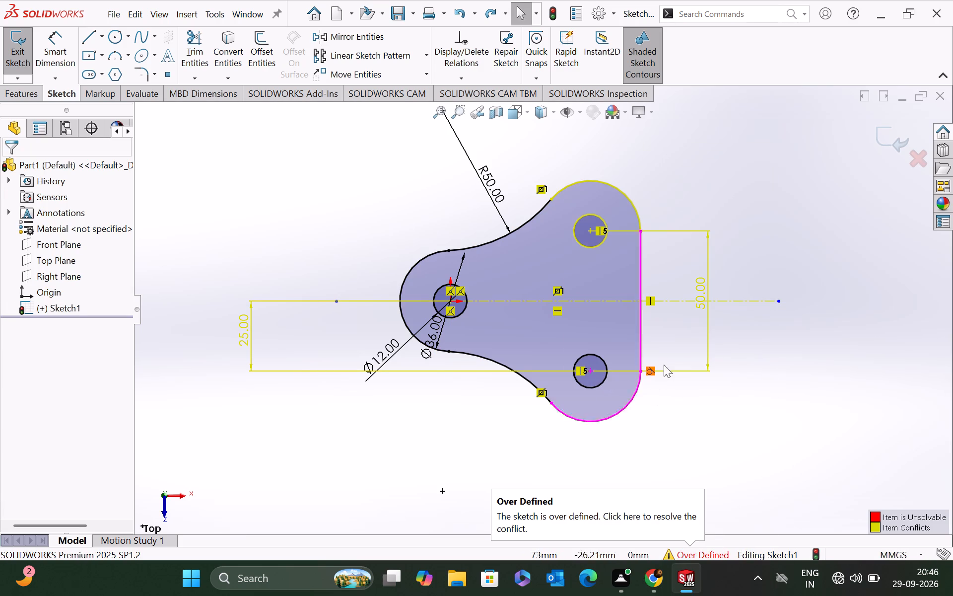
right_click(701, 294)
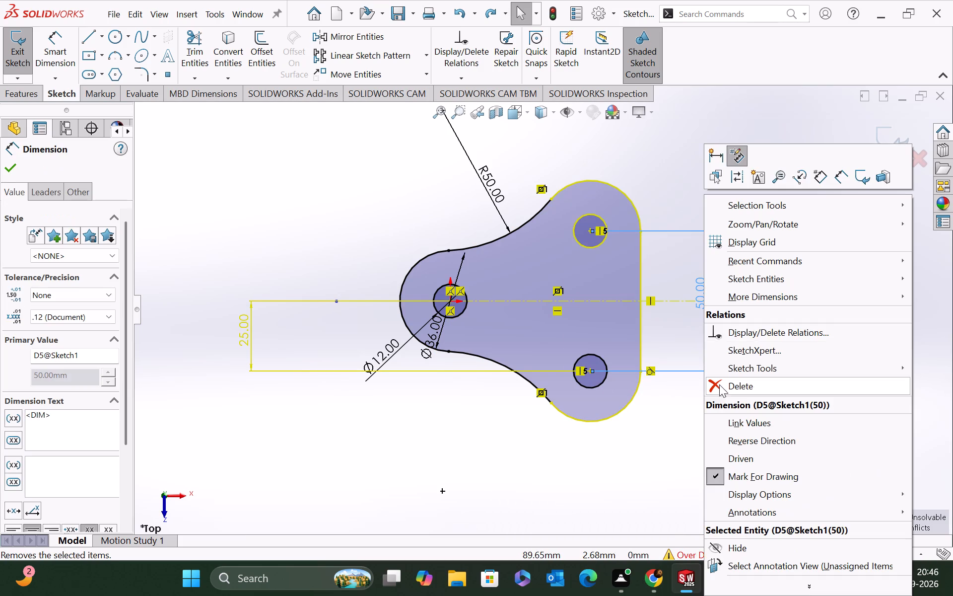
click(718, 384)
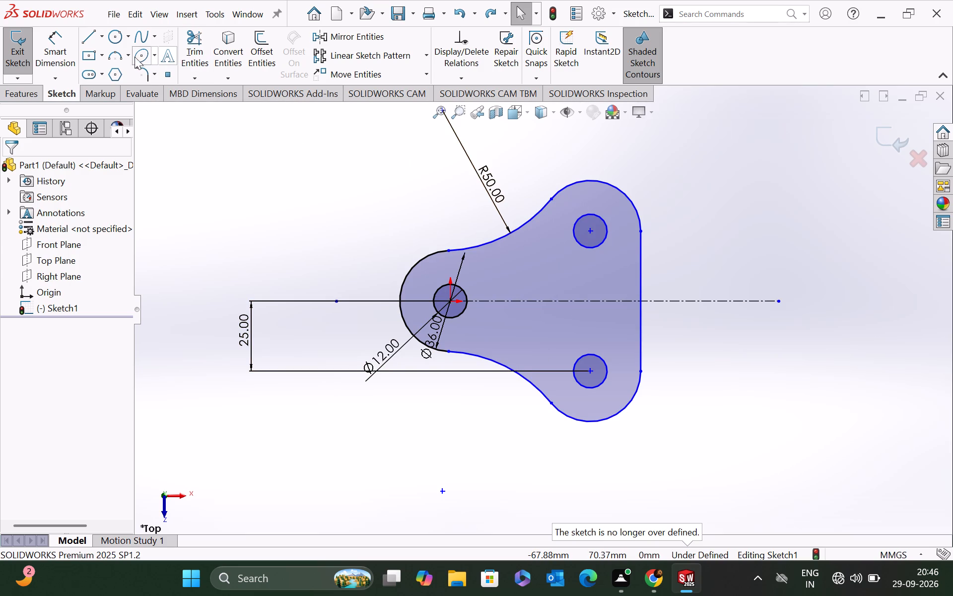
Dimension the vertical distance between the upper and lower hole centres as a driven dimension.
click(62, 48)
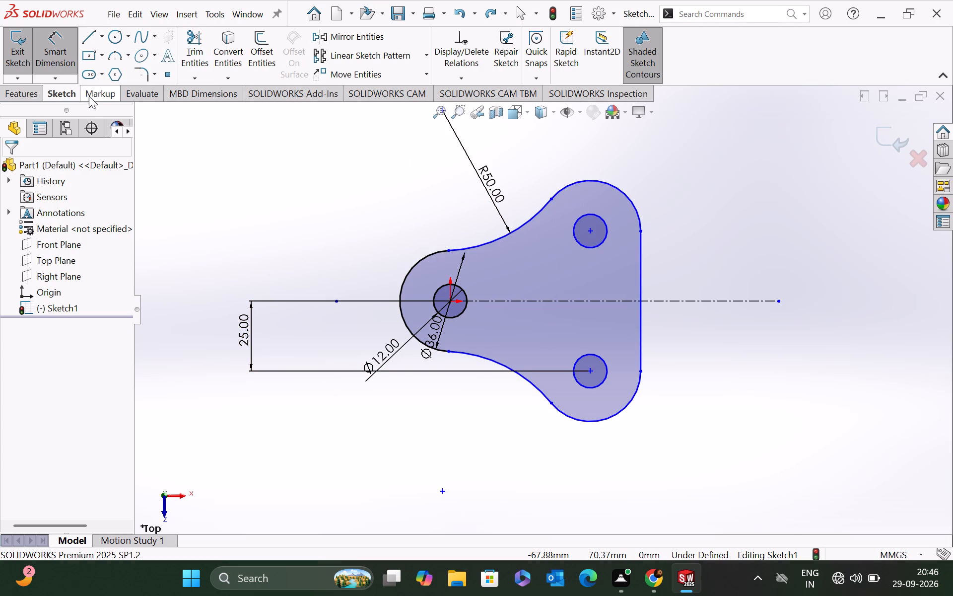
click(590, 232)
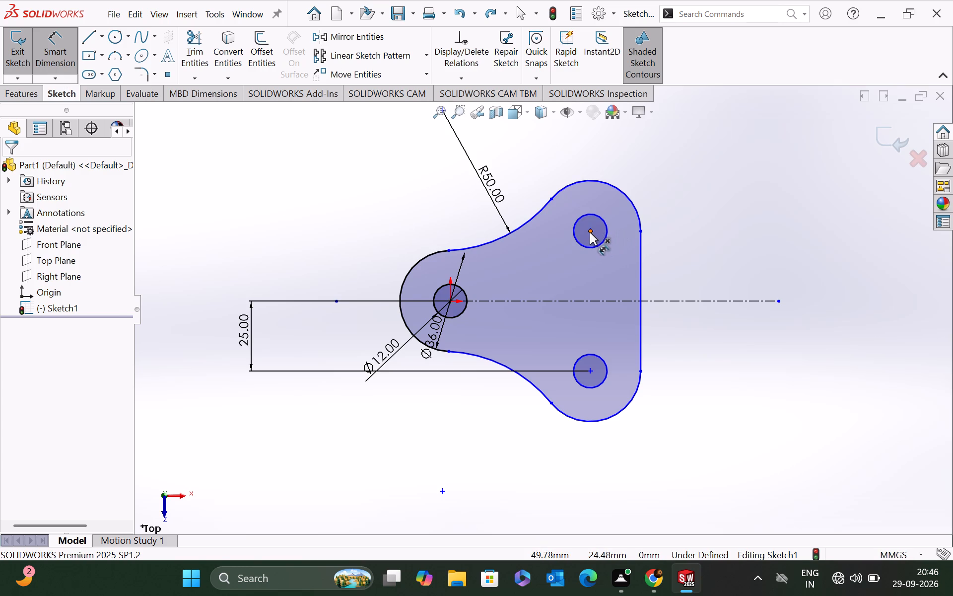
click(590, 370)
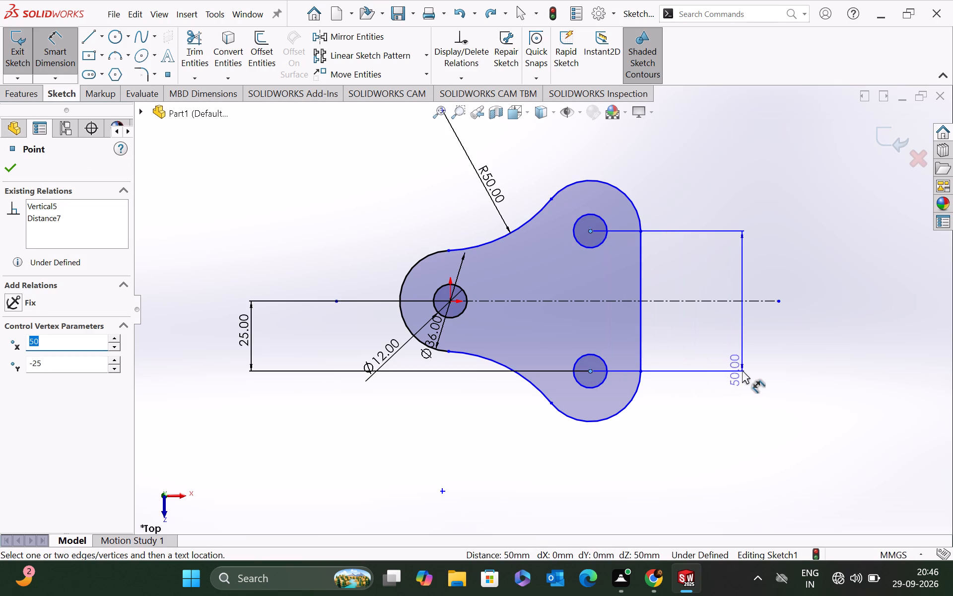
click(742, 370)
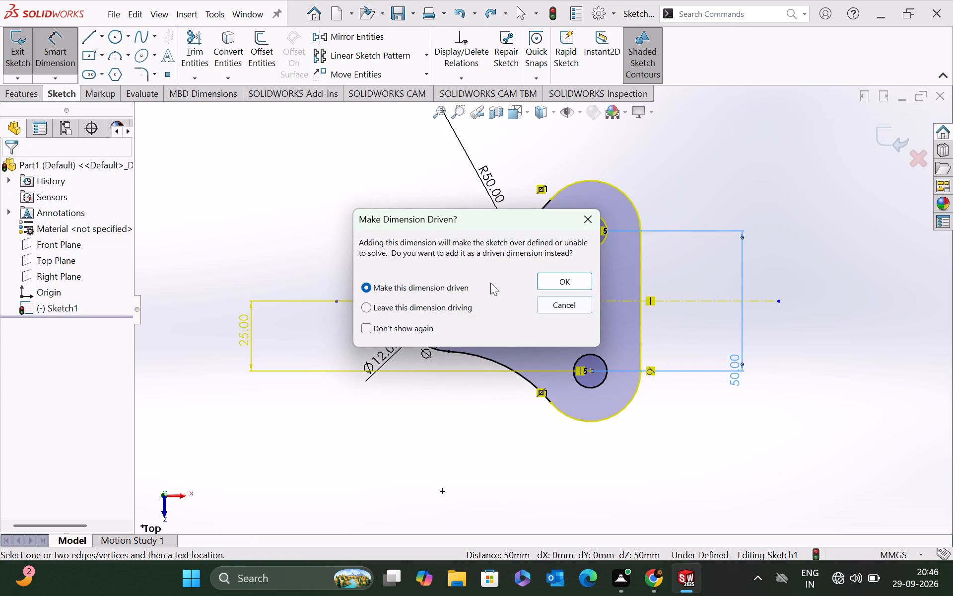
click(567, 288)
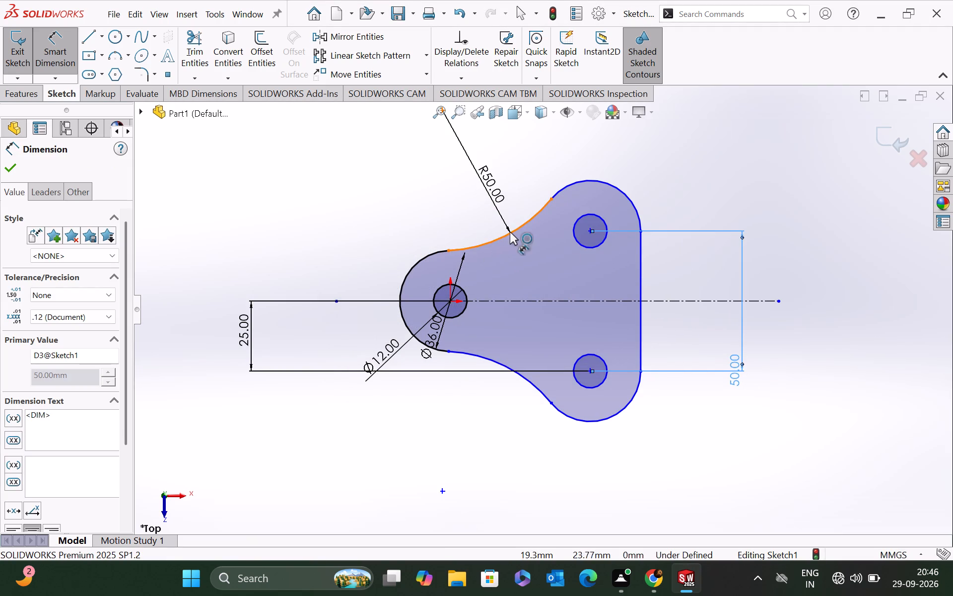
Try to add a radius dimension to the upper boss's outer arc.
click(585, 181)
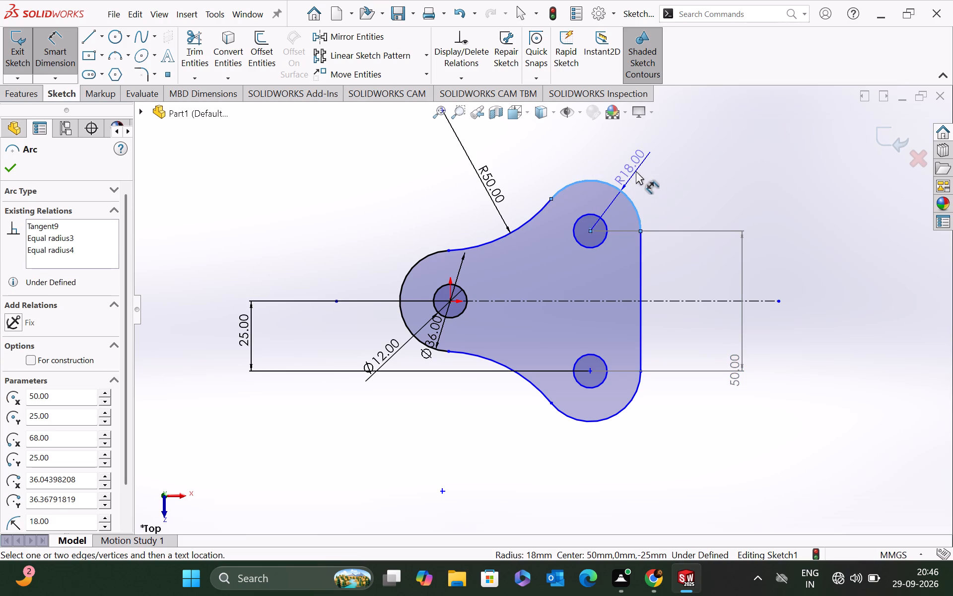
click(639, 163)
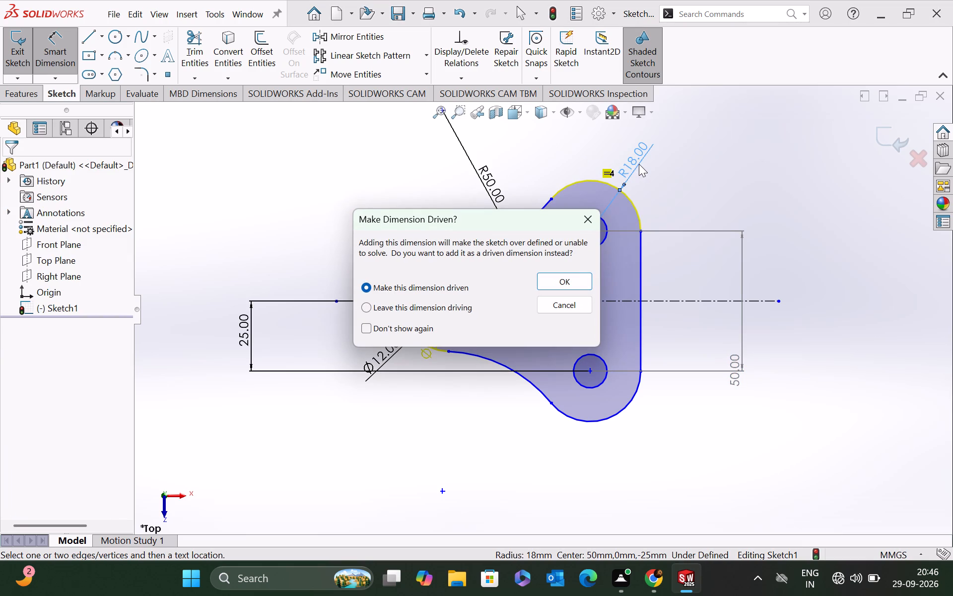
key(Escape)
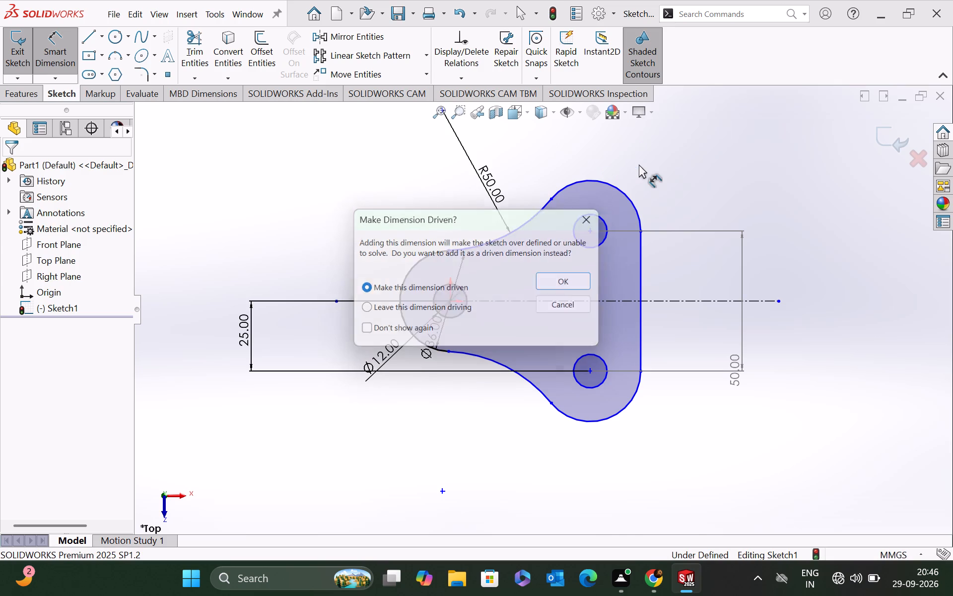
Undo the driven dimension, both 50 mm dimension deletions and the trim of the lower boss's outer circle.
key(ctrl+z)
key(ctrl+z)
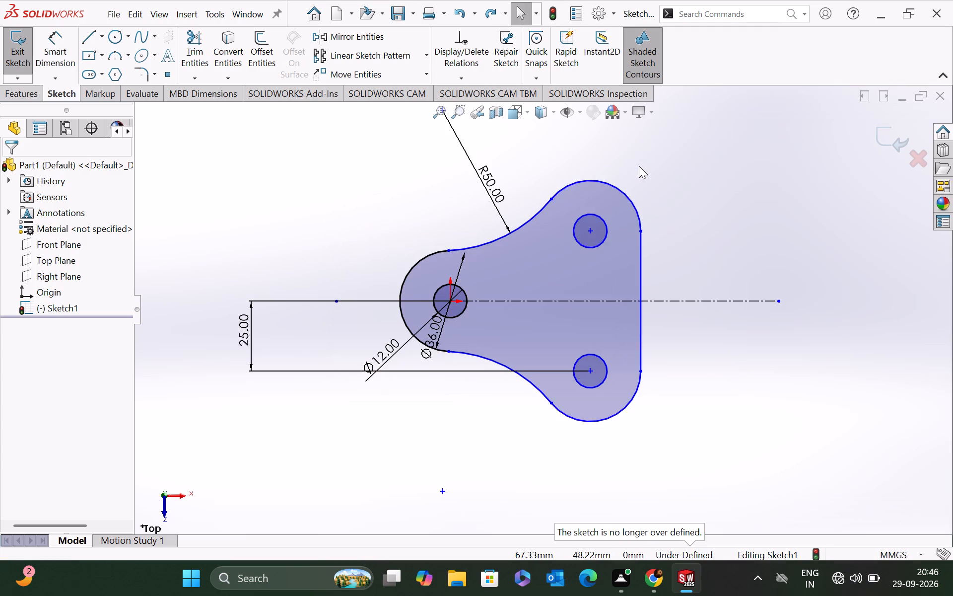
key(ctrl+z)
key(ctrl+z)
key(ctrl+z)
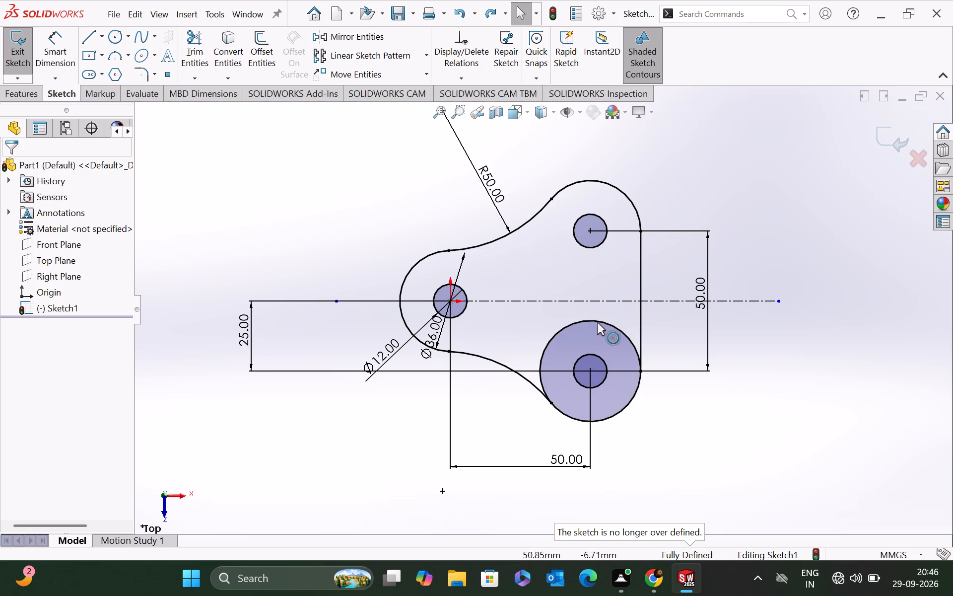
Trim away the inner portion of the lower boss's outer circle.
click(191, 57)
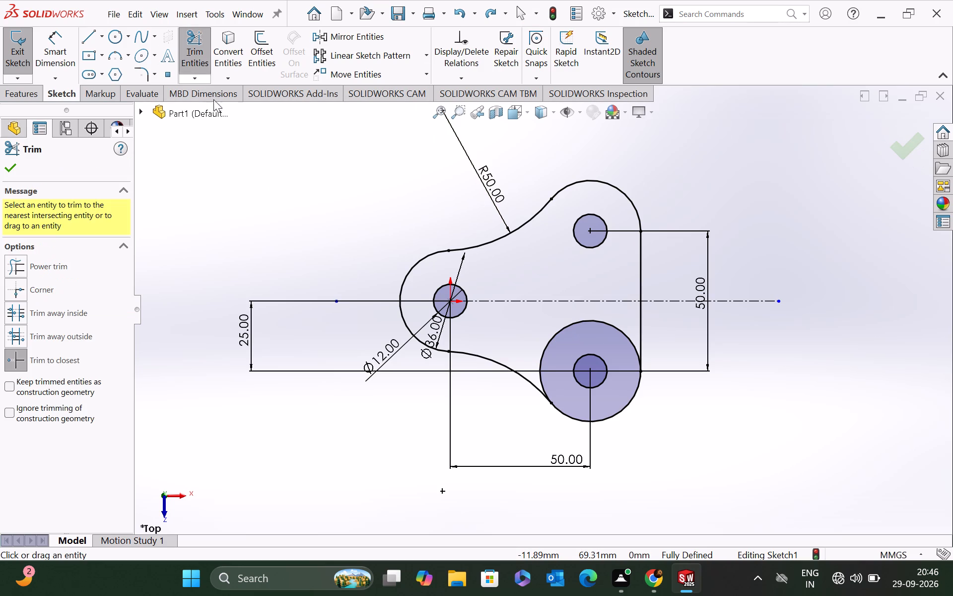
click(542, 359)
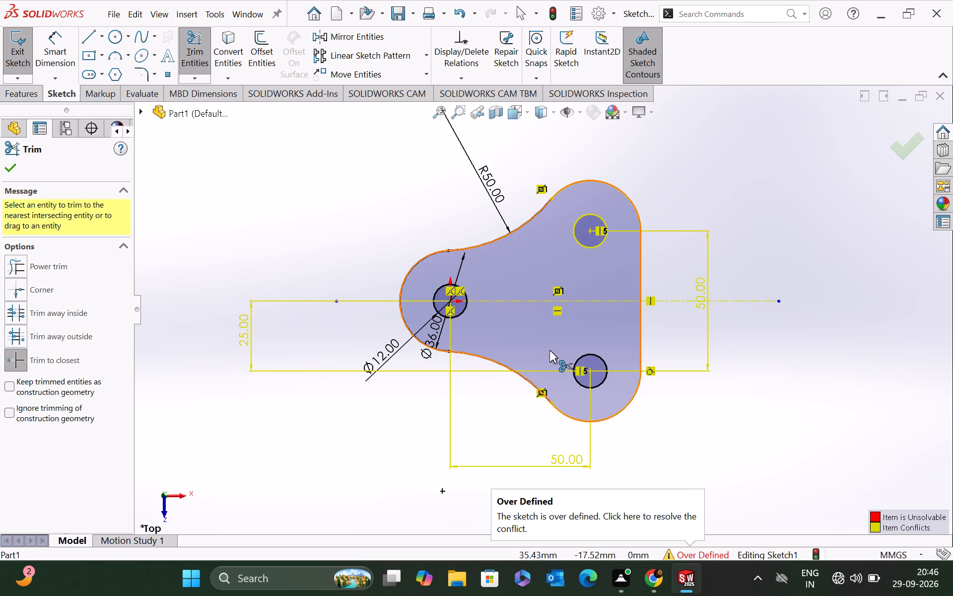
Undo the trims of the lower boss's and the origin boss's outer circles.
key(ctrl+z)
key(ctrl+z)
key(ctrl+z)
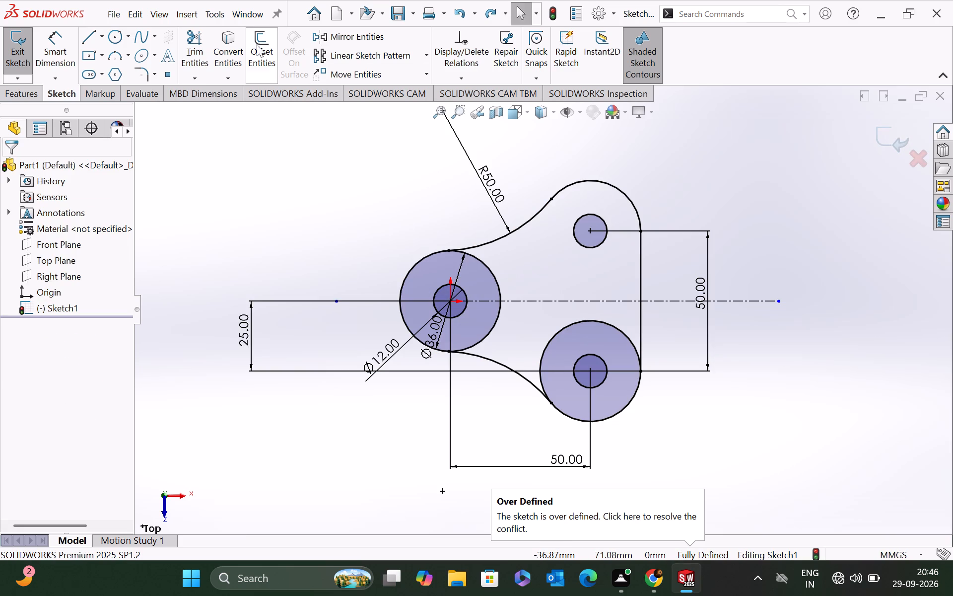
Trim the inner portion of the lower boss's outer circle between the R50 arc and the straight edge, and finish trimming.
click(205, 47)
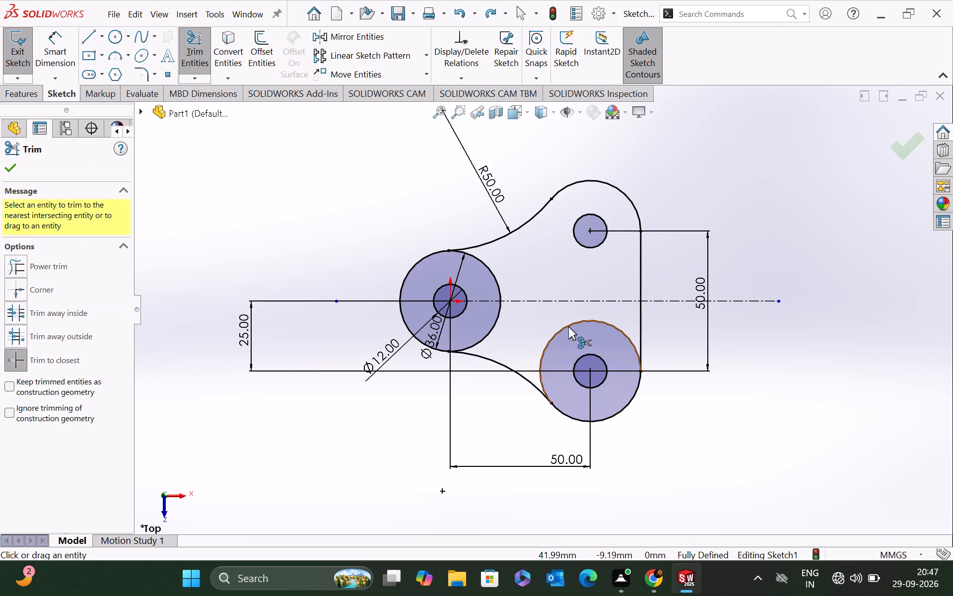
click(568, 326)
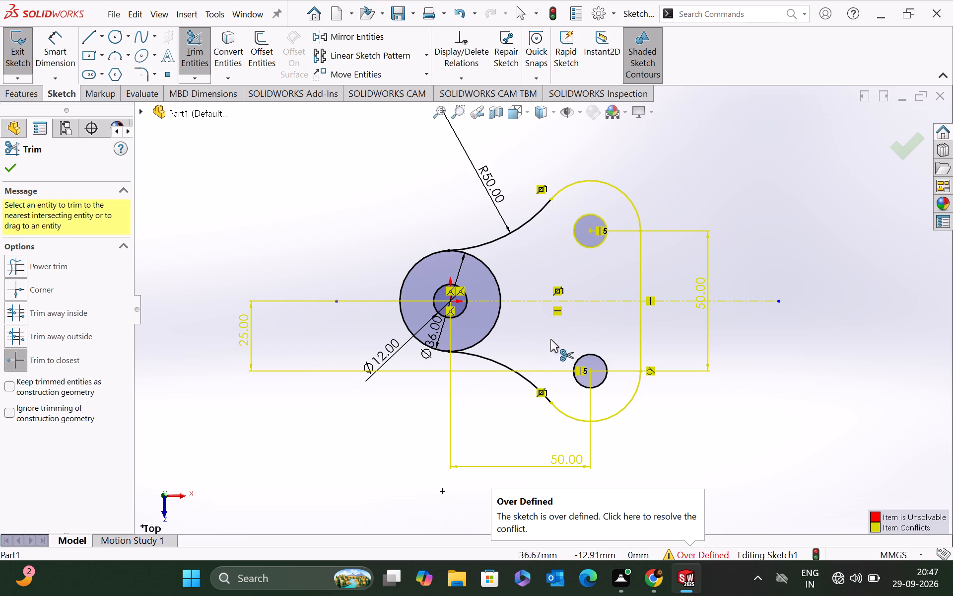
right_click(574, 461)
click(530, 461)
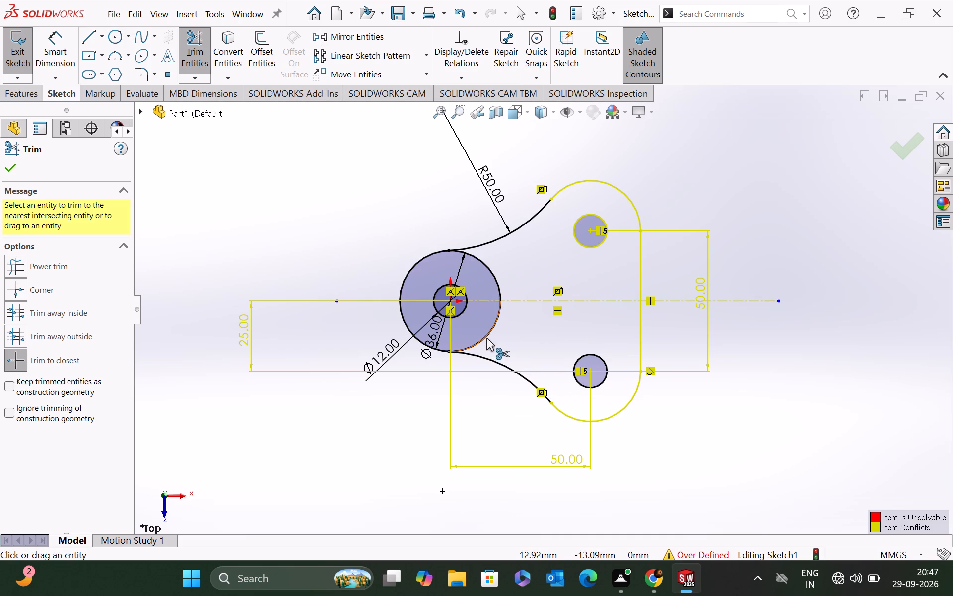
click(11, 167)
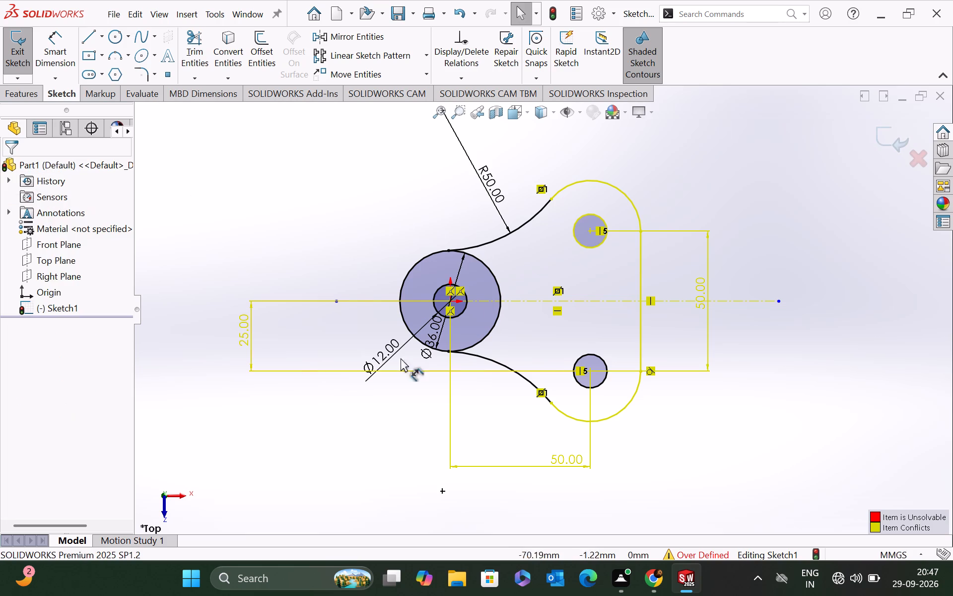
Delete the 50 mm horizontal dimension to the lower hole and the 50 mm vertical dimension between the upper and lower holes.
right_click(551, 461)
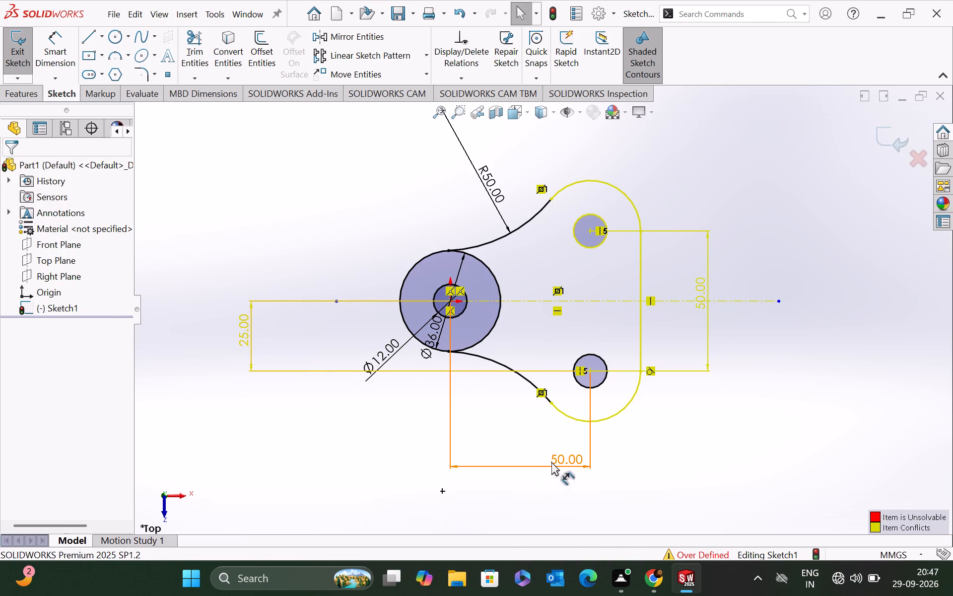
click(587, 385)
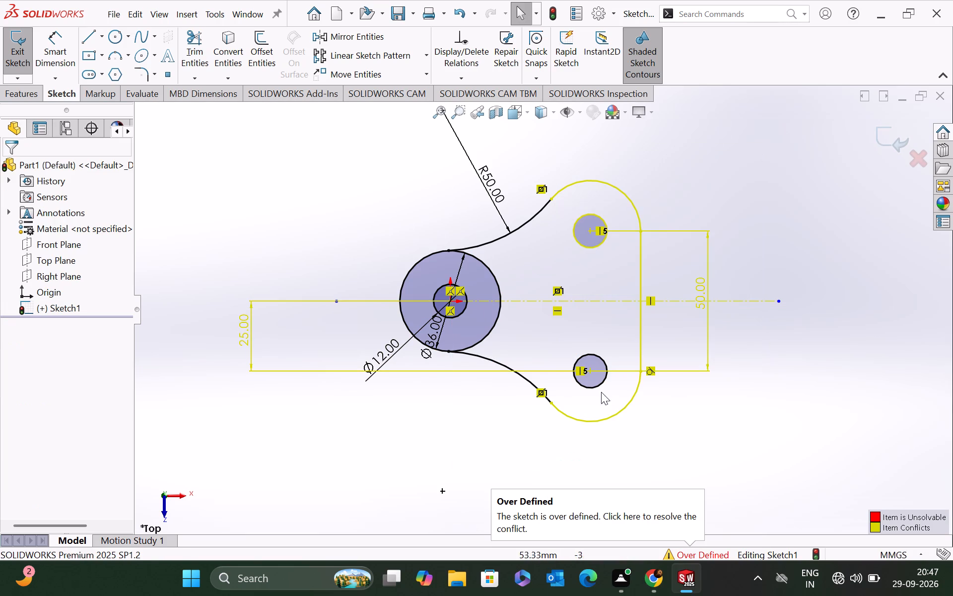
right_click(704, 304)
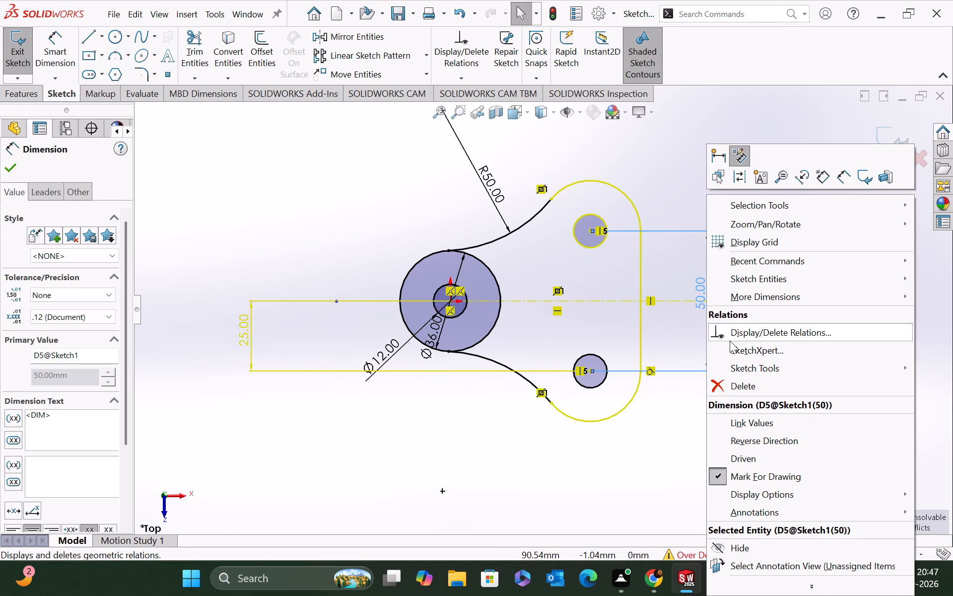
click(739, 383)
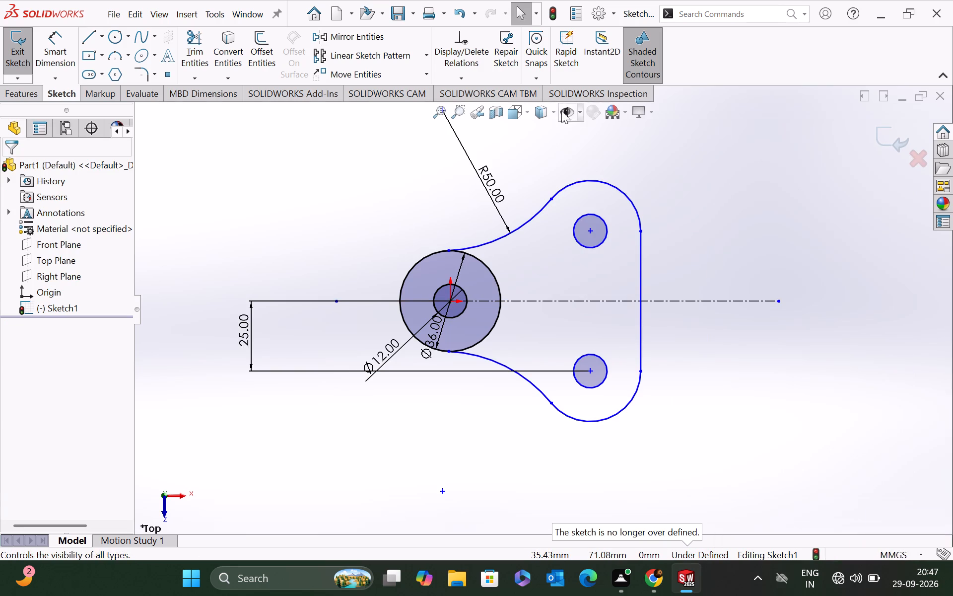
Turn on the display of origins and sketch relations.
click(580, 112)
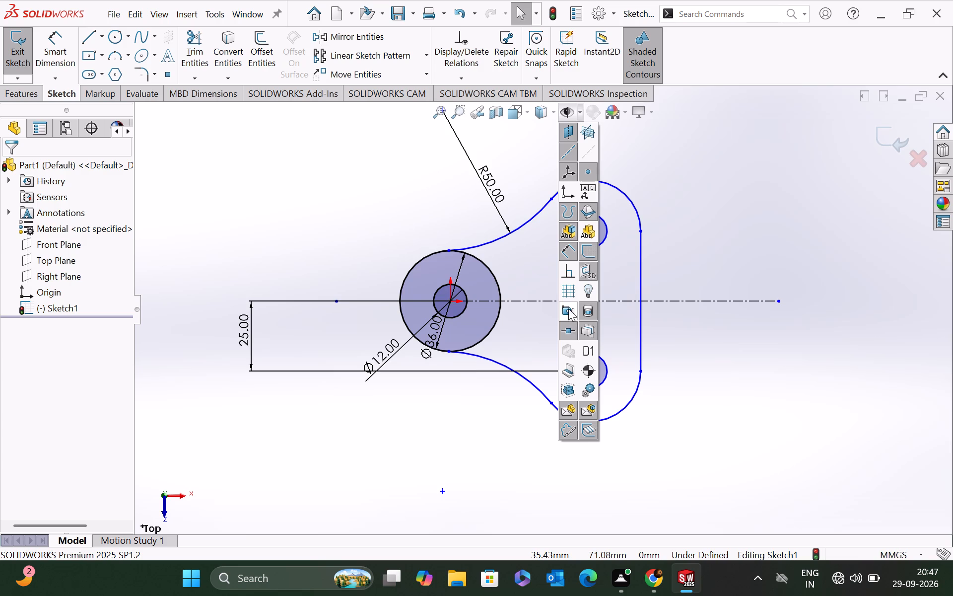
click(569, 193)
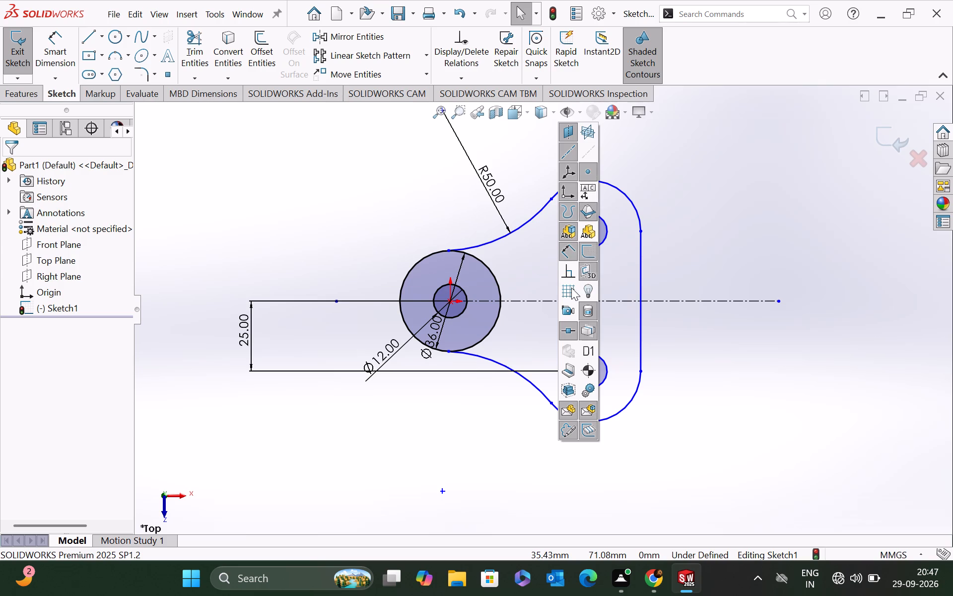
click(570, 272)
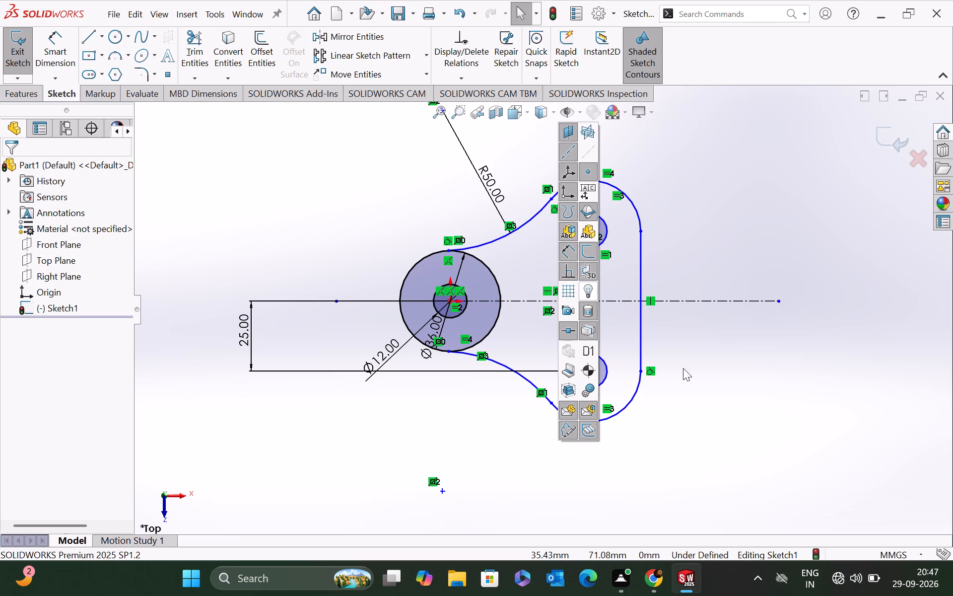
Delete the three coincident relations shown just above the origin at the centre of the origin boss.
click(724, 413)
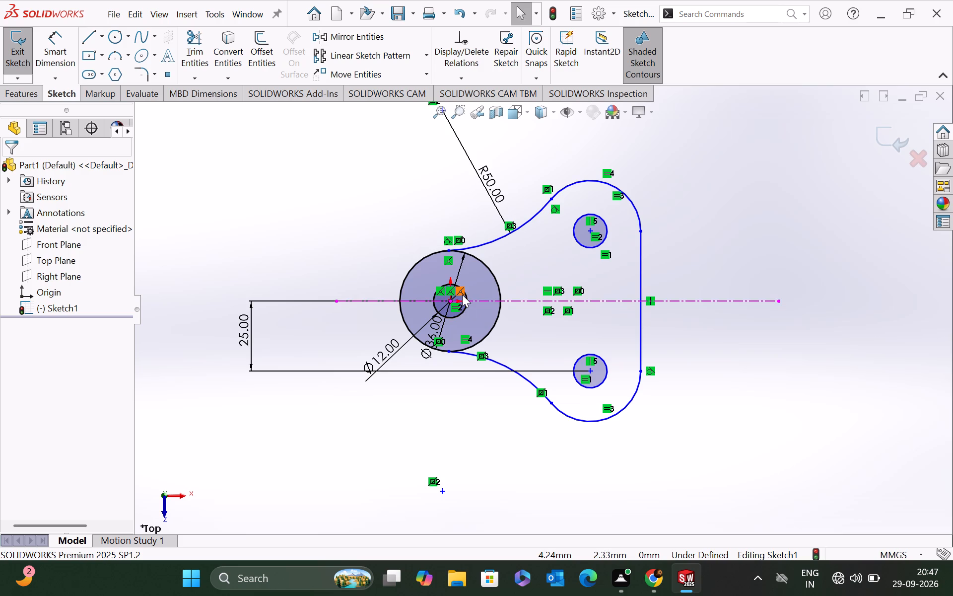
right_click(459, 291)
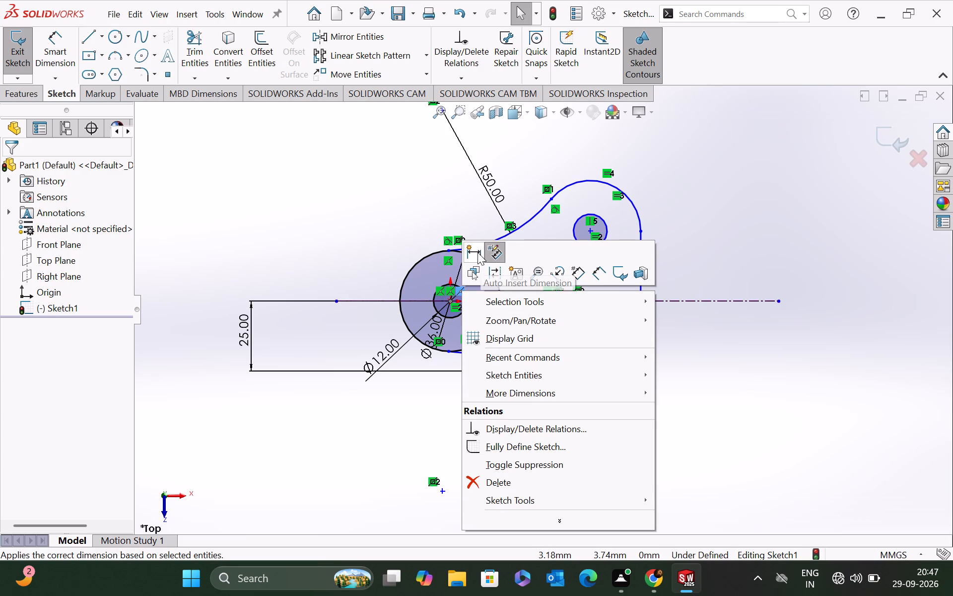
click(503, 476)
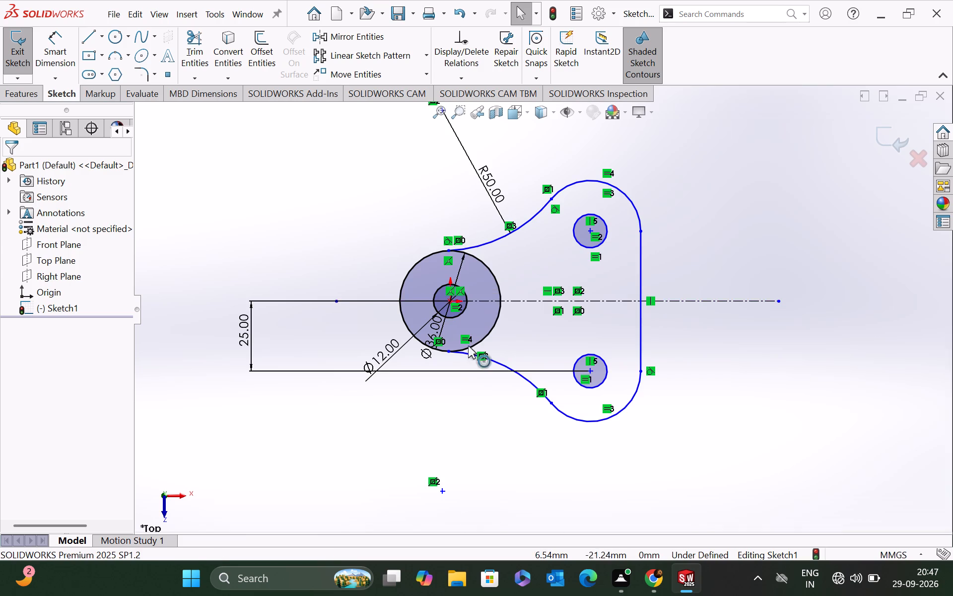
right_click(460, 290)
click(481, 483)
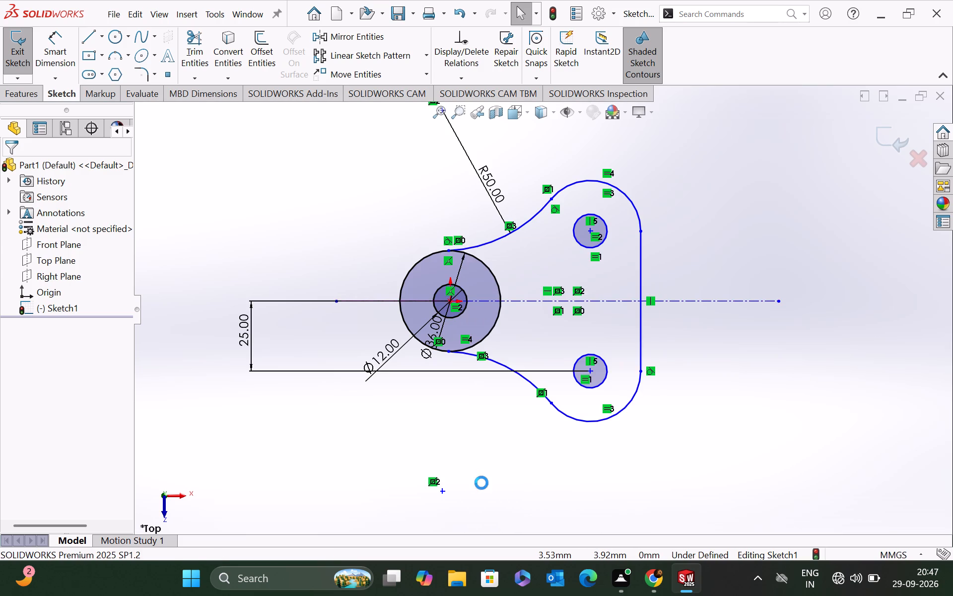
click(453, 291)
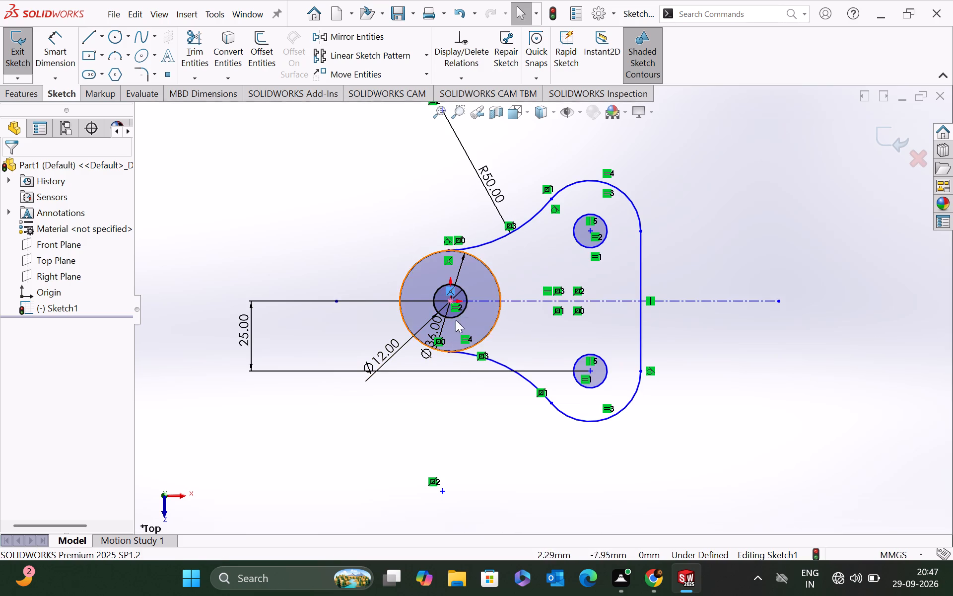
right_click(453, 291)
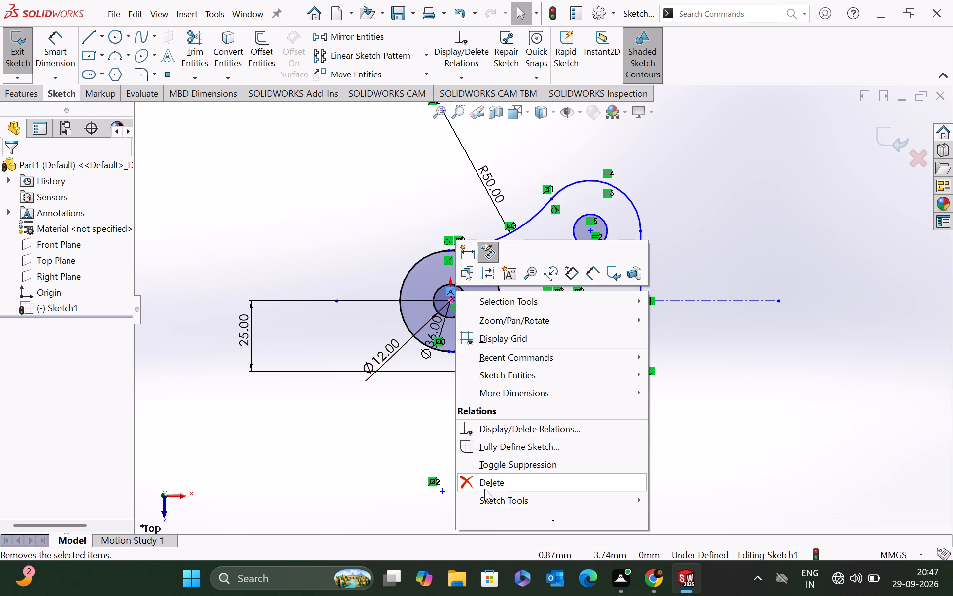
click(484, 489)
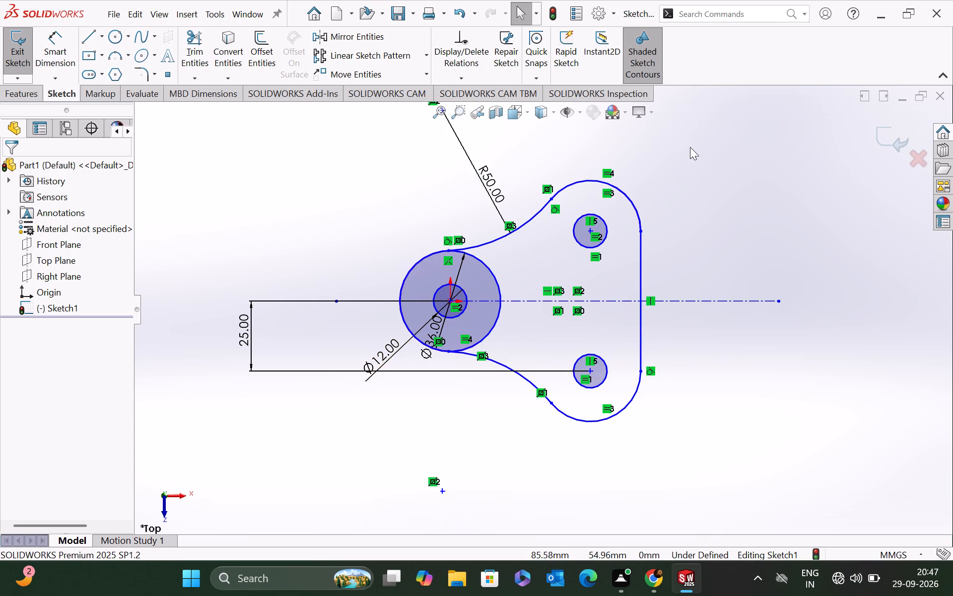
Select the whole bracket outline with its holes, centerline and dimensions, and delete it to clear the sketch.
drag(690, 147, 191, 487)
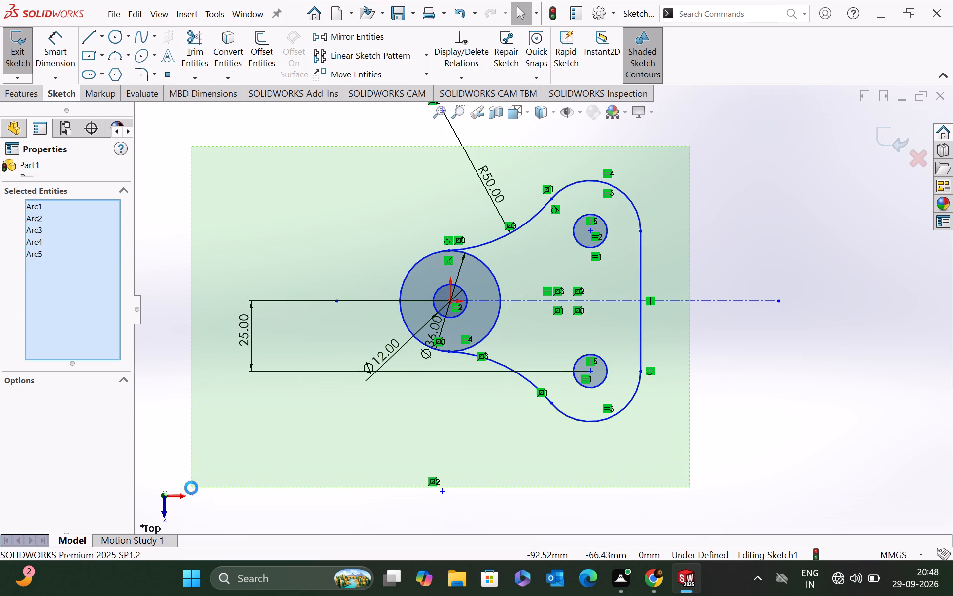
key(Delete)
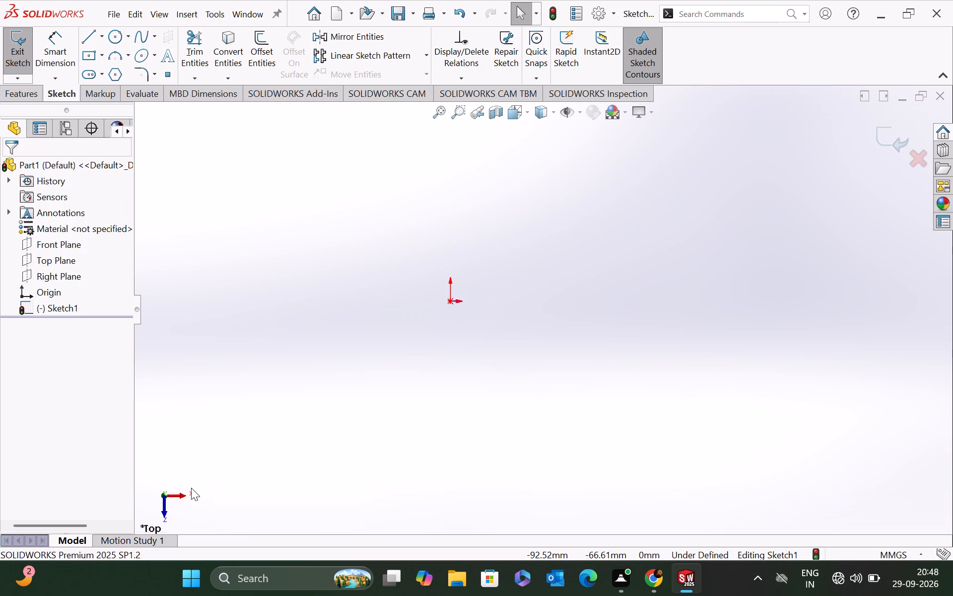
Sketch two concentric circles centred on the origin, with radii of about 8.4 mm and 23.3 mm.
click(111, 33)
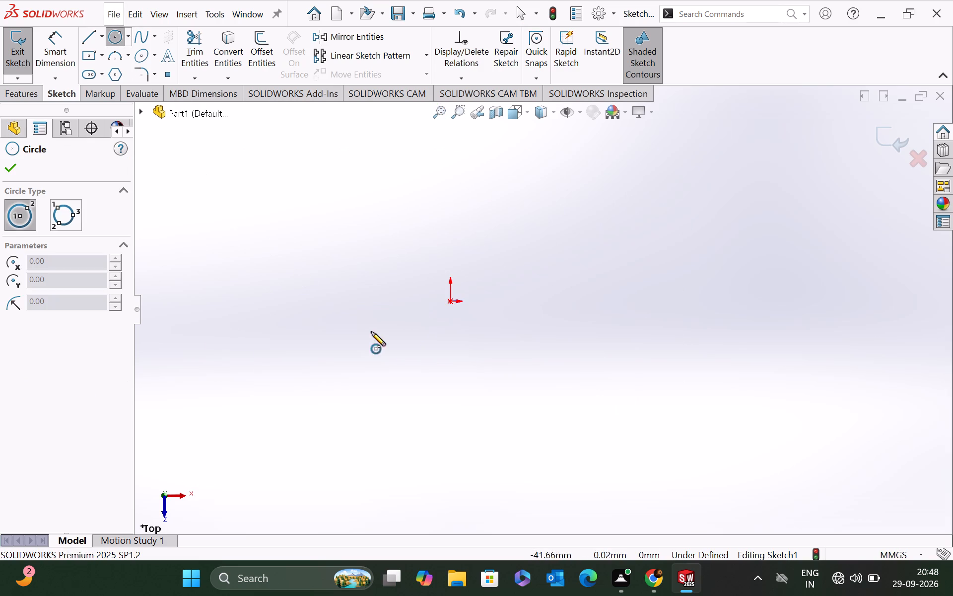
click(451, 303)
click(473, 306)
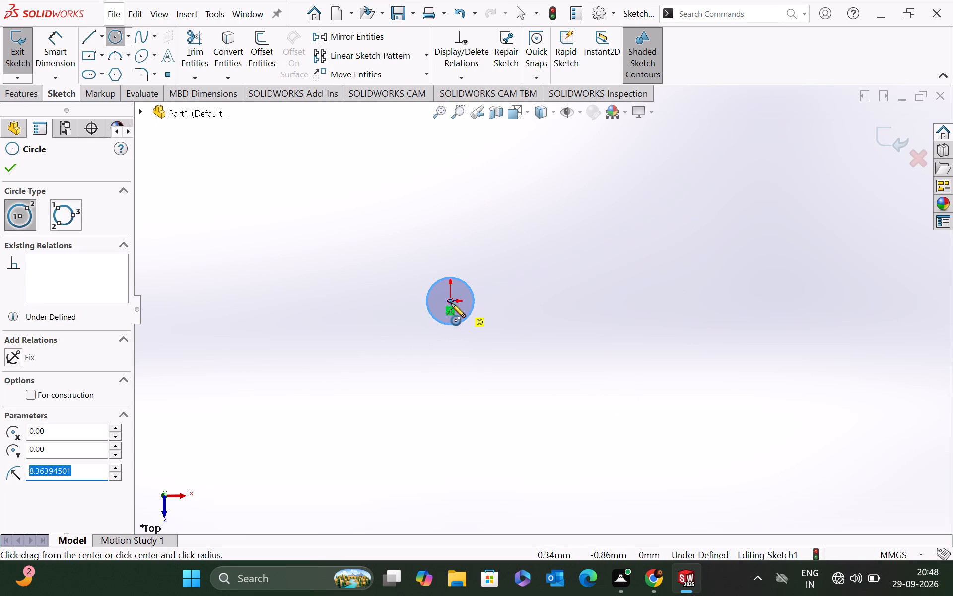
click(450, 301)
click(500, 344)
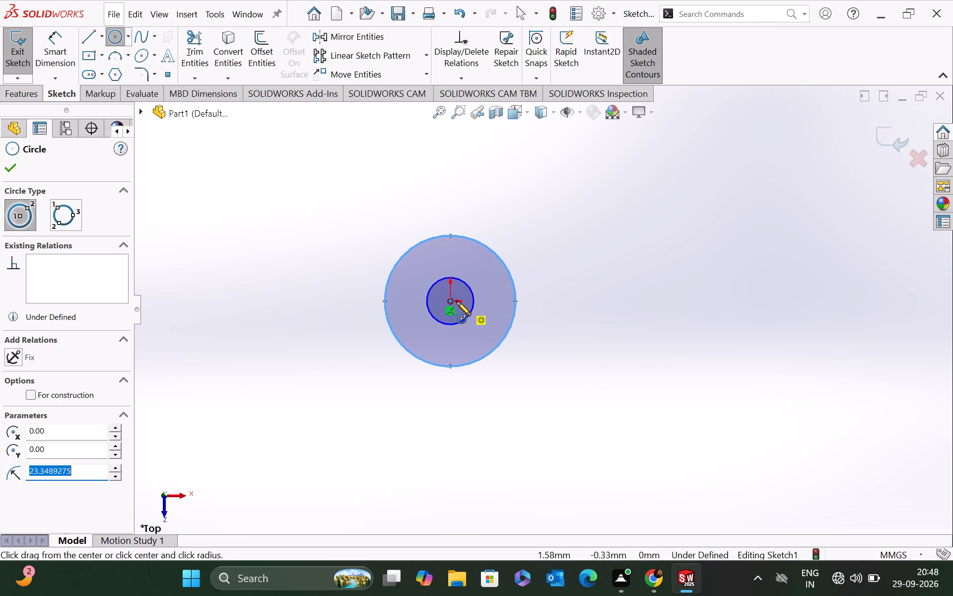
click(8, 171)
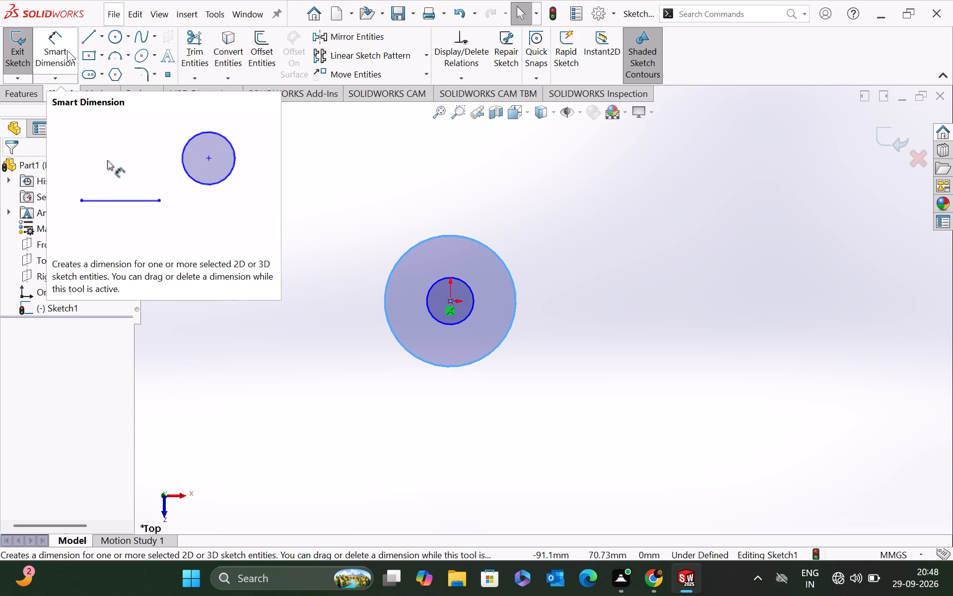
Draw a long horizontal centerline through the origin, extending well past both sides of the circles.
click(101, 40)
click(106, 76)
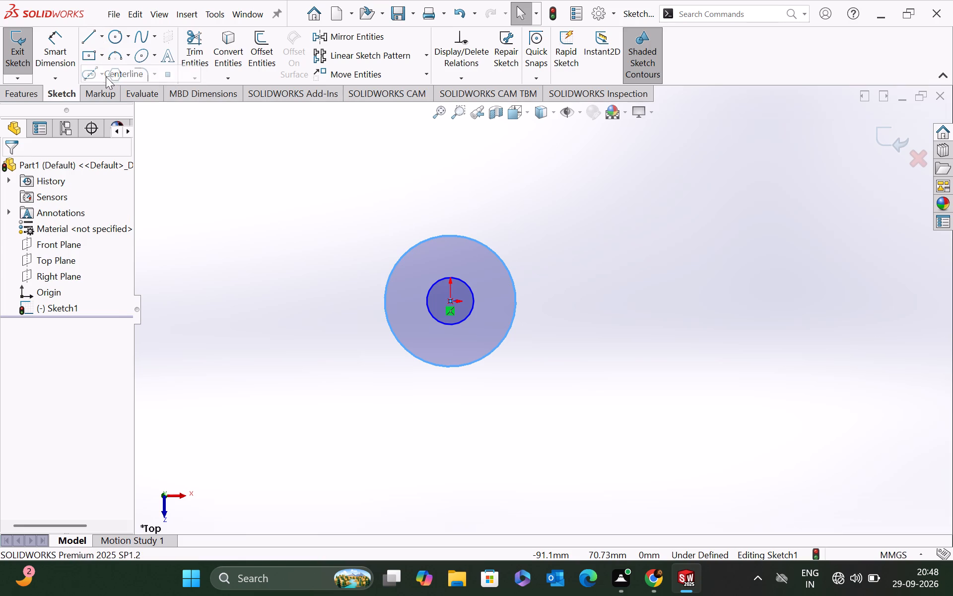
click(216, 302)
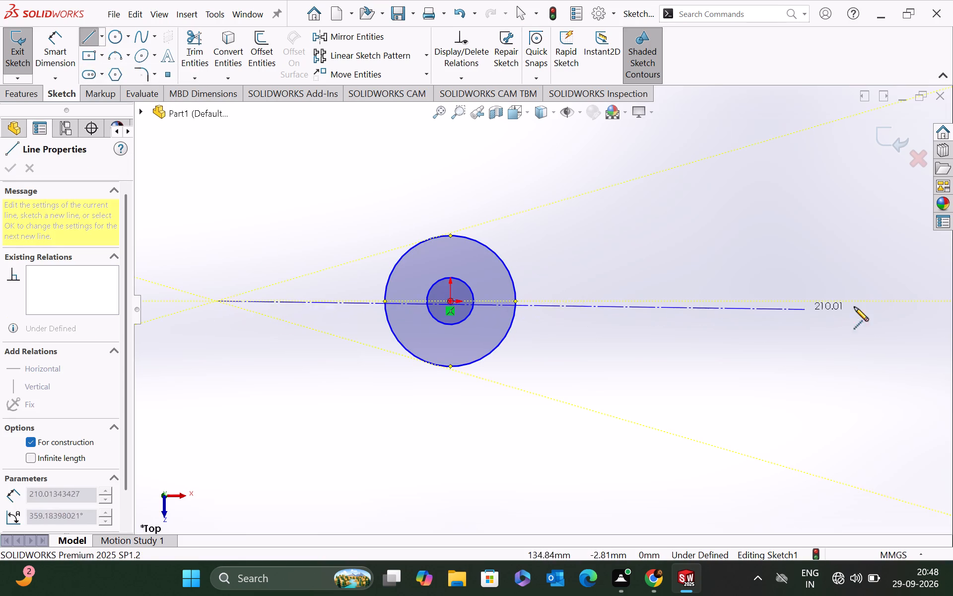
click(917, 302)
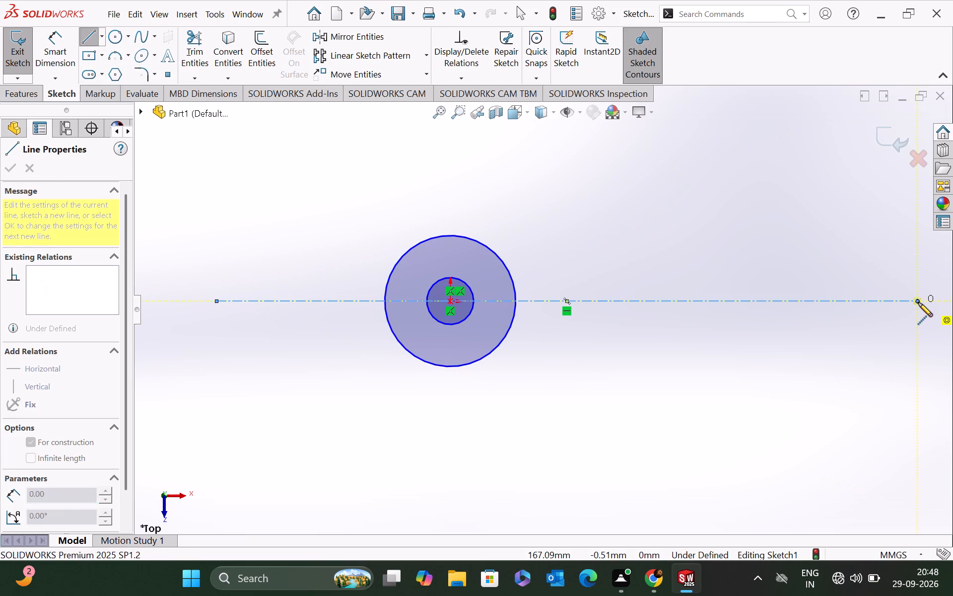
key(Escape)
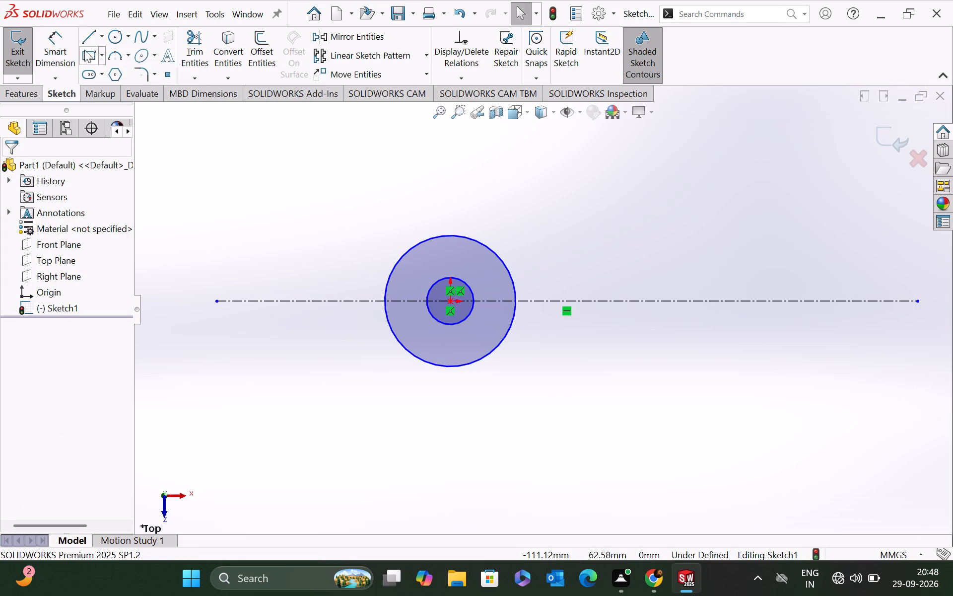
Add a diameter dimension to the inner circle at the origin and try to set it to 12 mm.
click(62, 52)
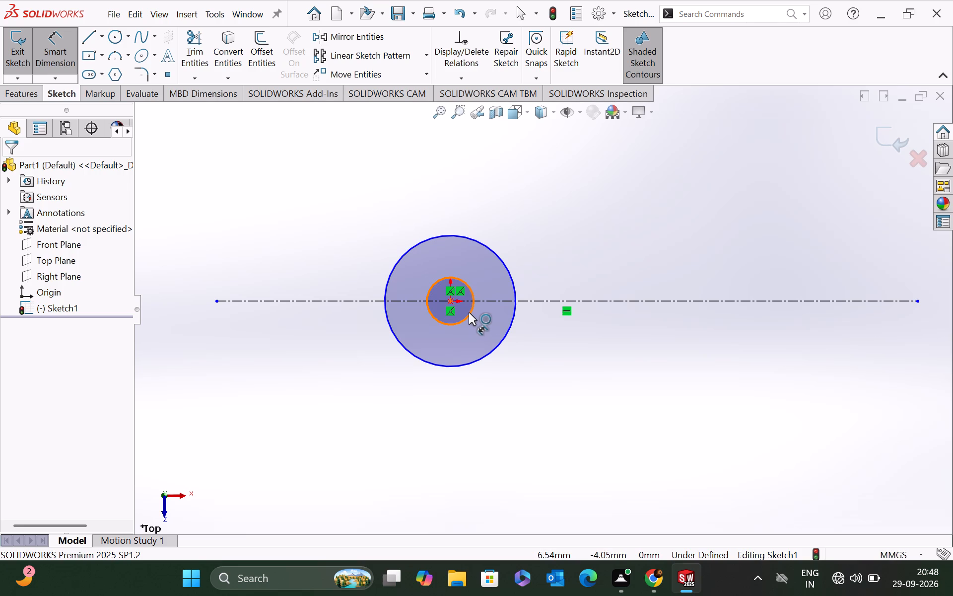
click(469, 312)
click(581, 380)
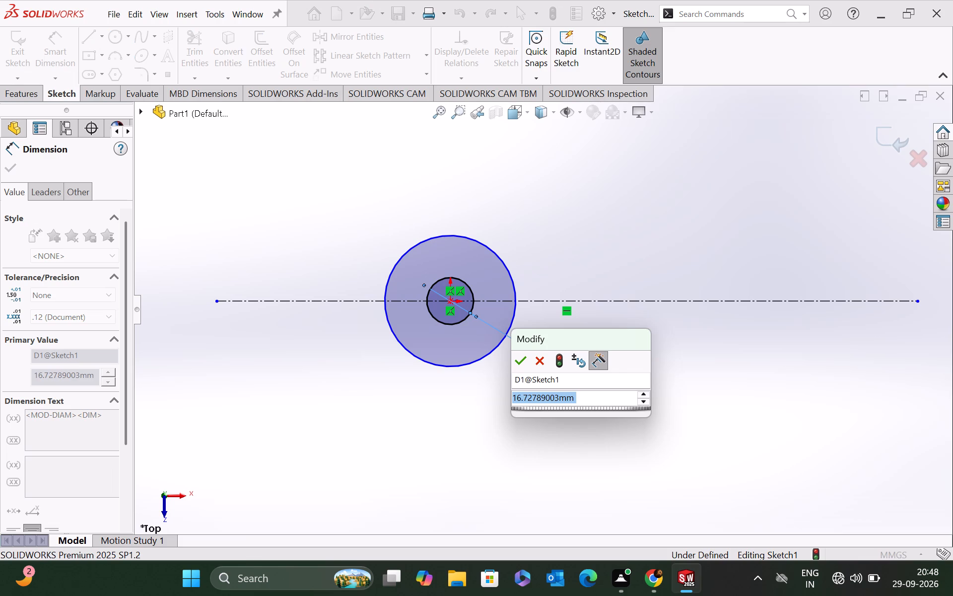
double_click(581, 380)
key(1)
key(2)
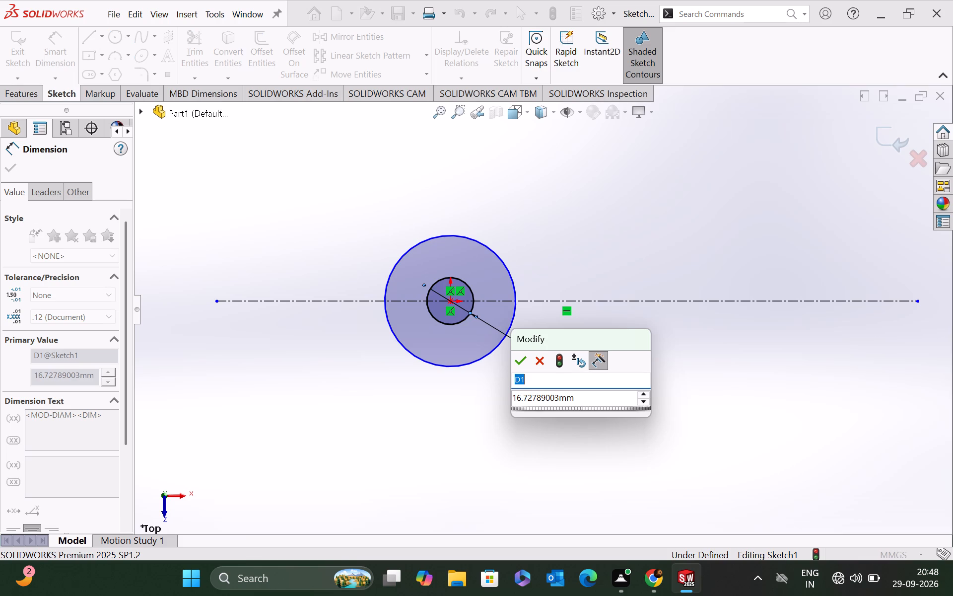
key(Return)
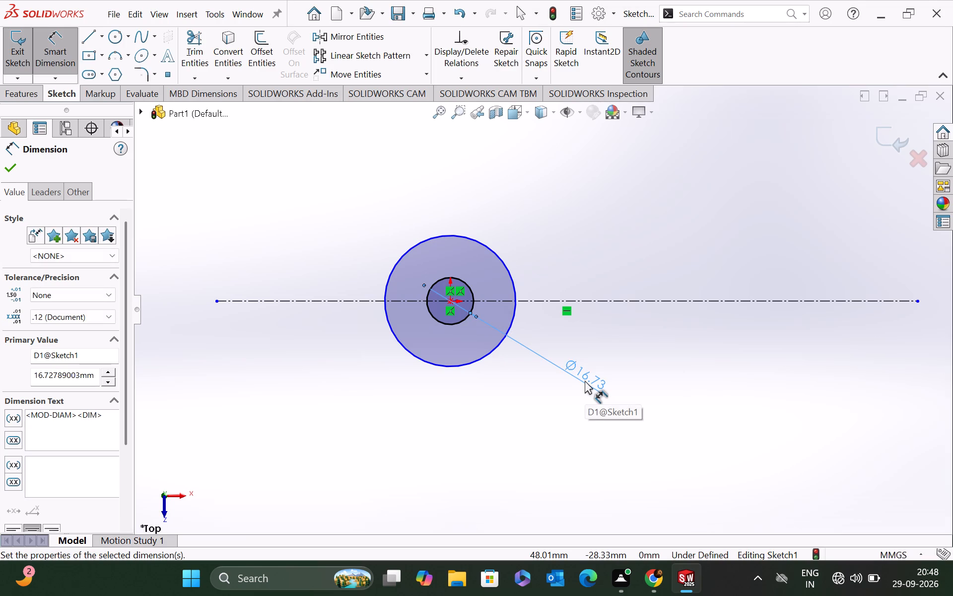
Dimension the diameter of the outer circle at the origin as 36 mm.
click(512, 278)
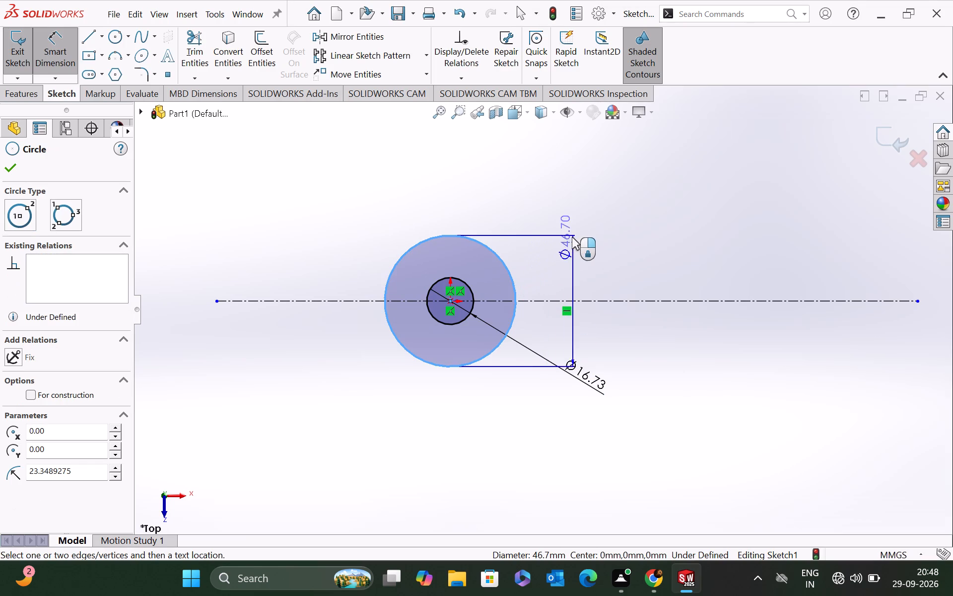
click(491, 266)
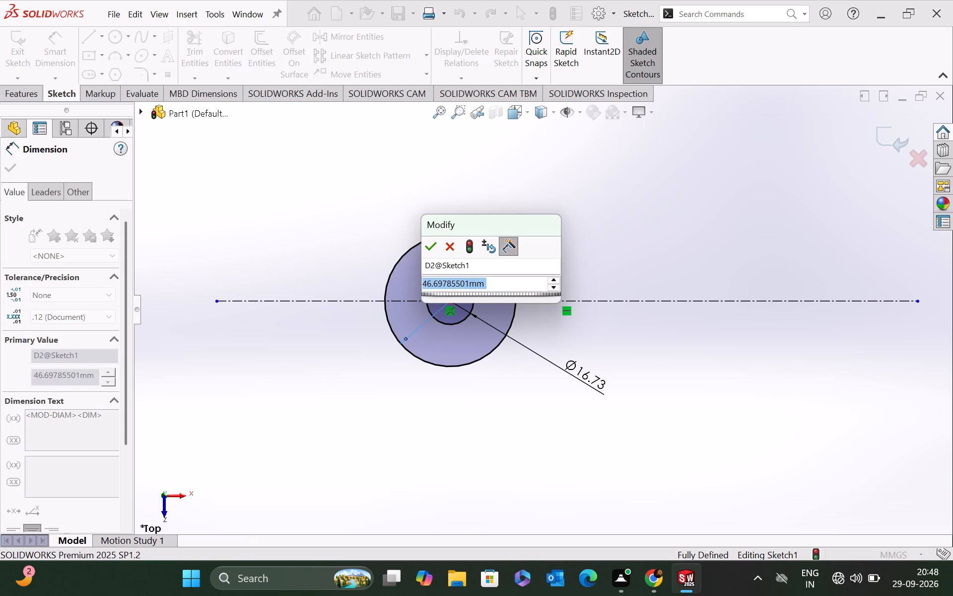
text(36)
key(Return)
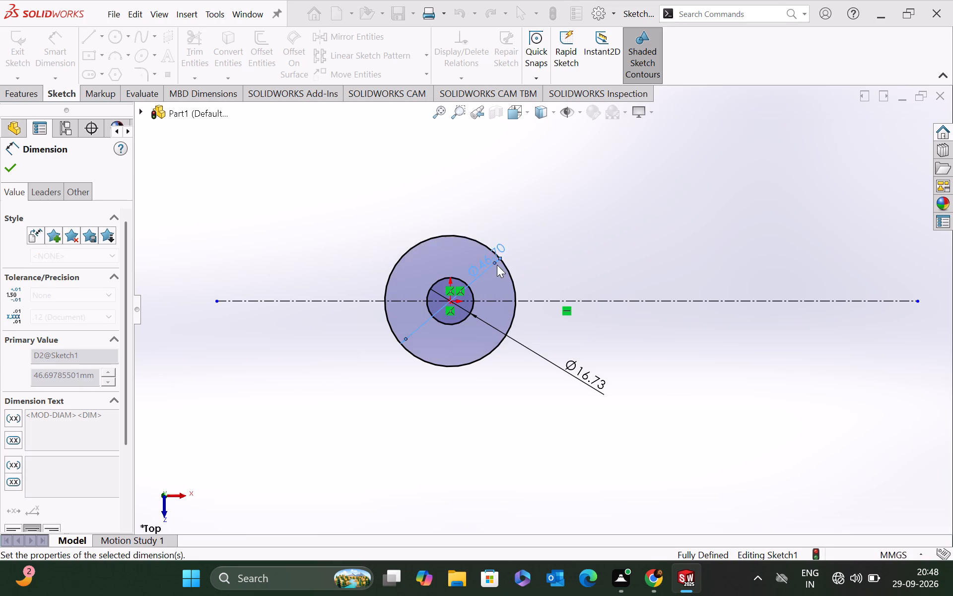
click(3, 164)
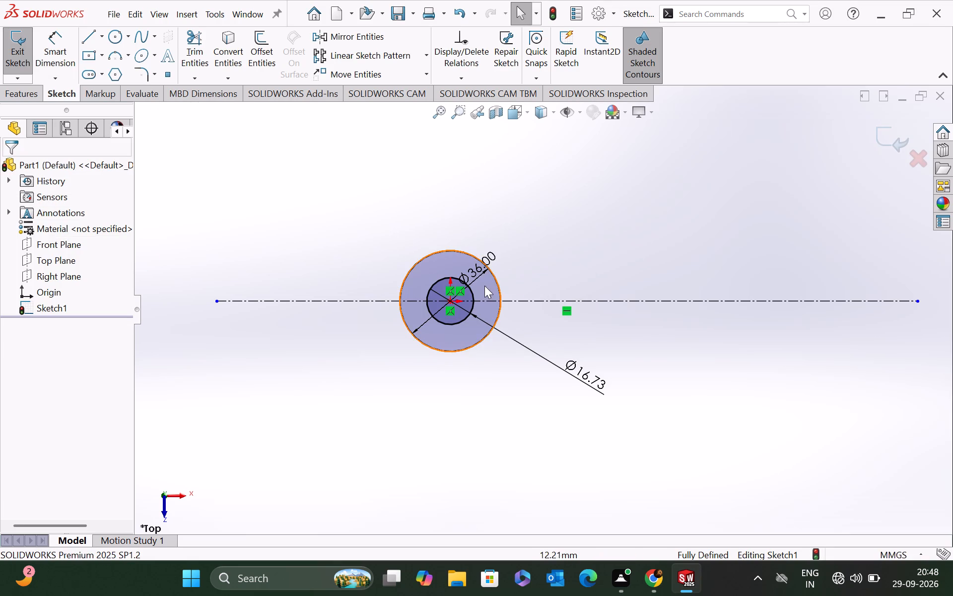
Sketch two concentric circles above the centerline, about 79 mm across and 48 mm up from the origin, with radii about 14.2 and 21.9 mm.
click(114, 39)
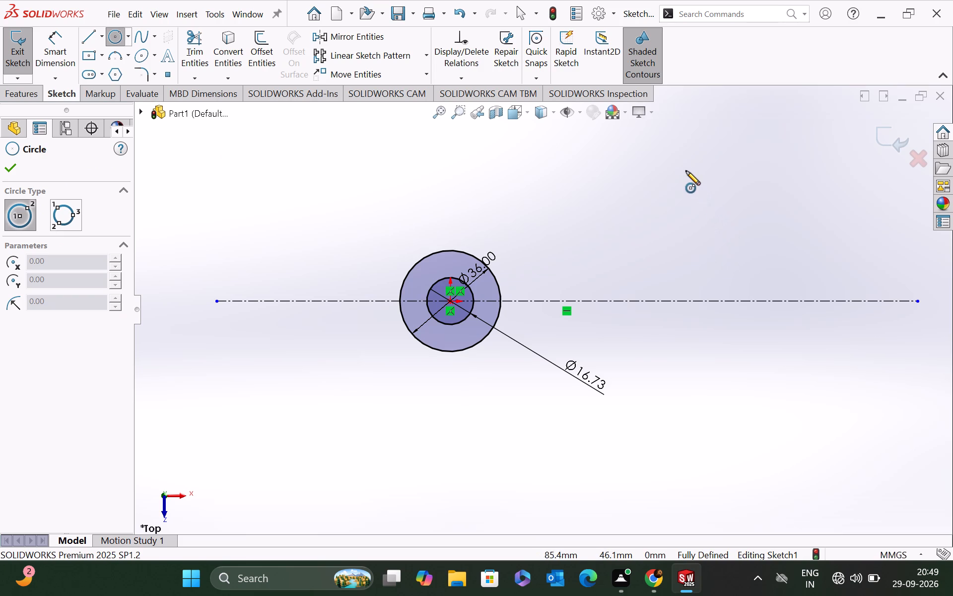
click(672, 166)
click(698, 196)
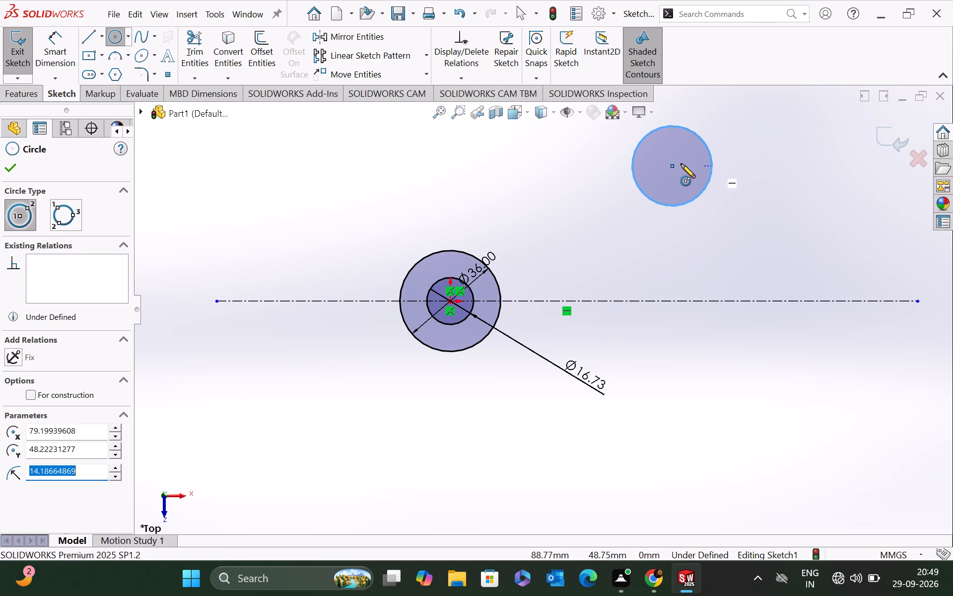
click(671, 166)
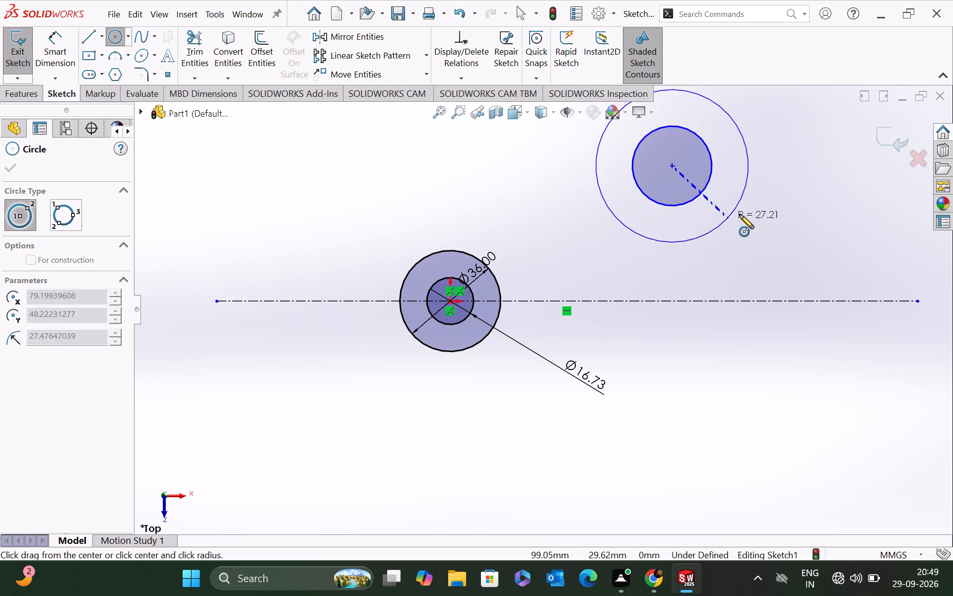
click(730, 146)
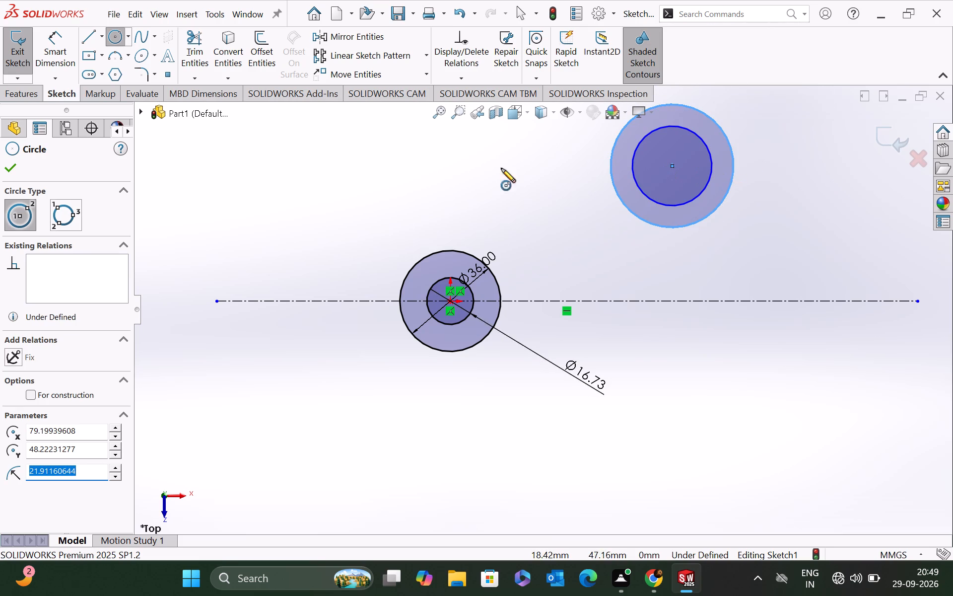
click(12, 169)
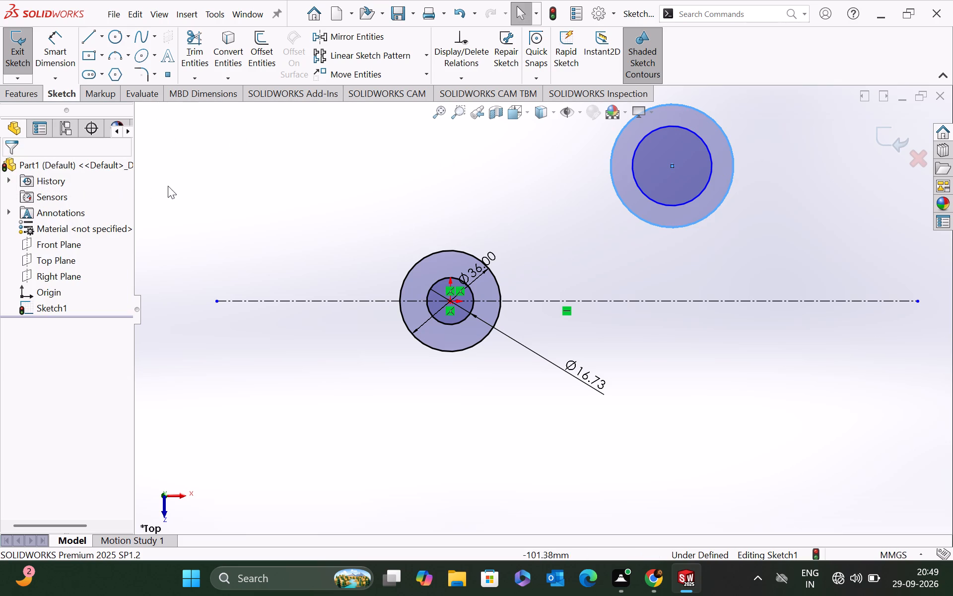
Dimension the vertical distance from the origin to the centre of the upper circles as 25 mm.
click(48, 56)
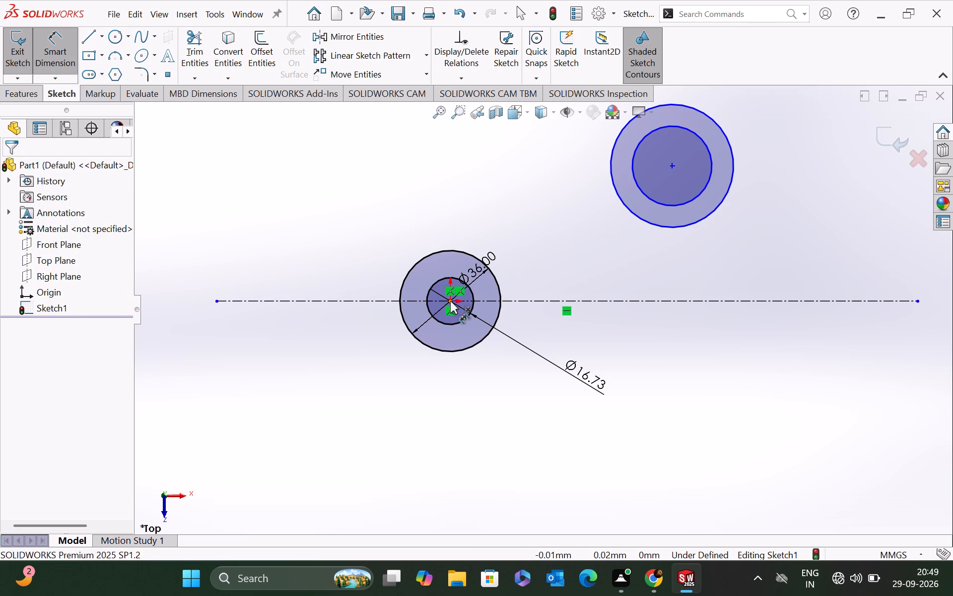
click(449, 301)
click(674, 166)
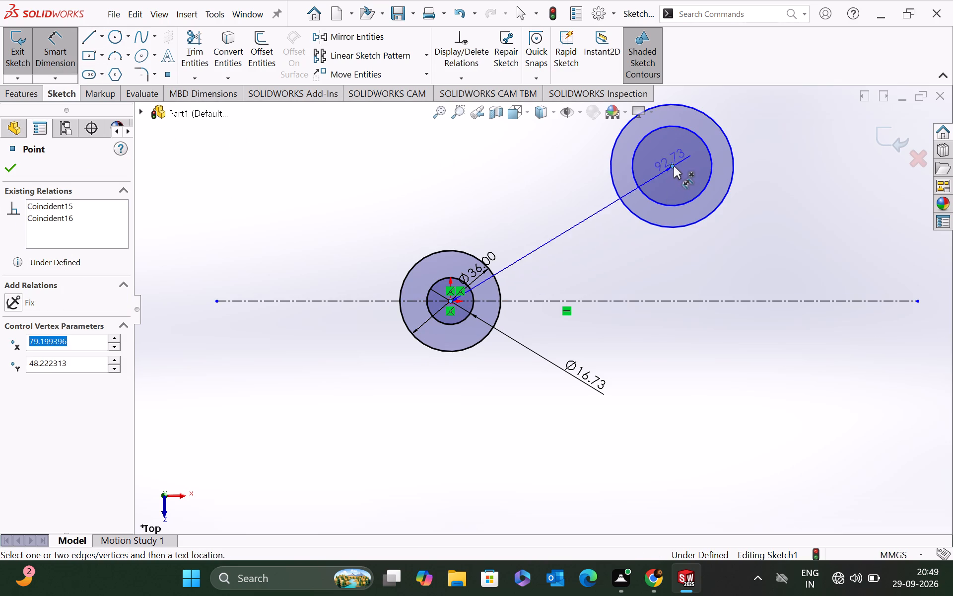
click(278, 239)
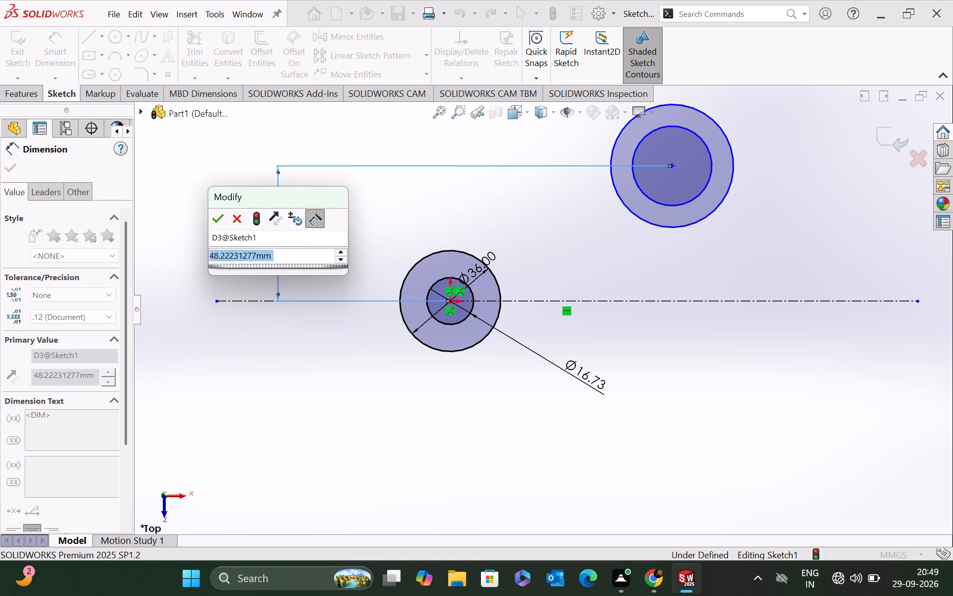
key(2)
key(5)
key(Return)
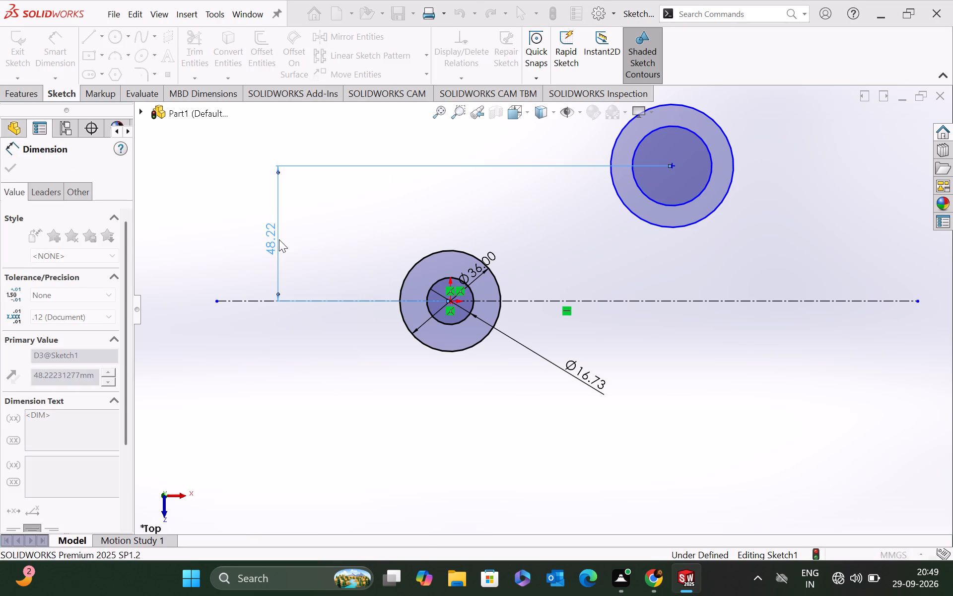
click(12, 165)
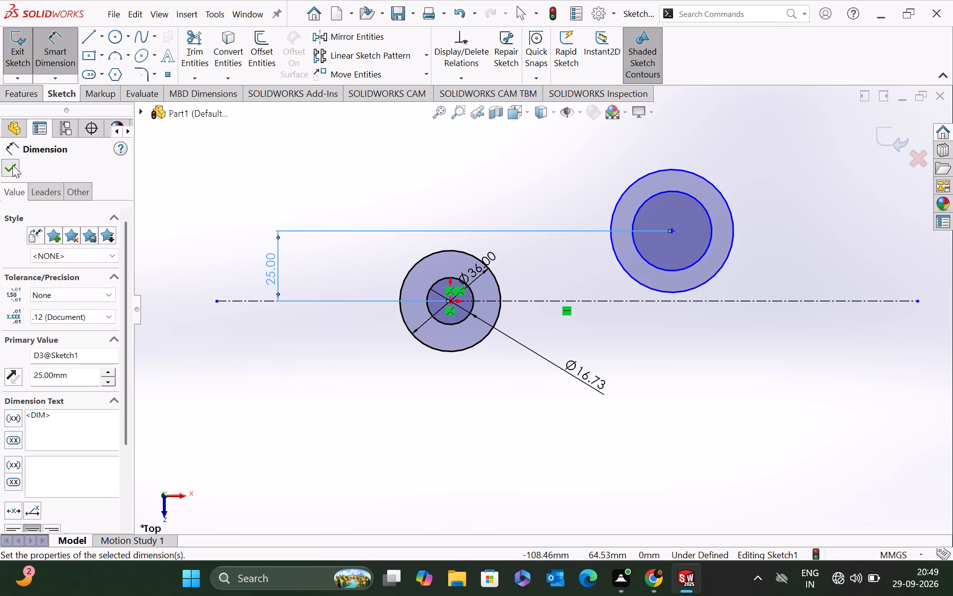
Make the upper inner and outer circles equal in size to the matching circles at the origin.
ctrl+click(433, 283)
ctrl+click(637, 245)
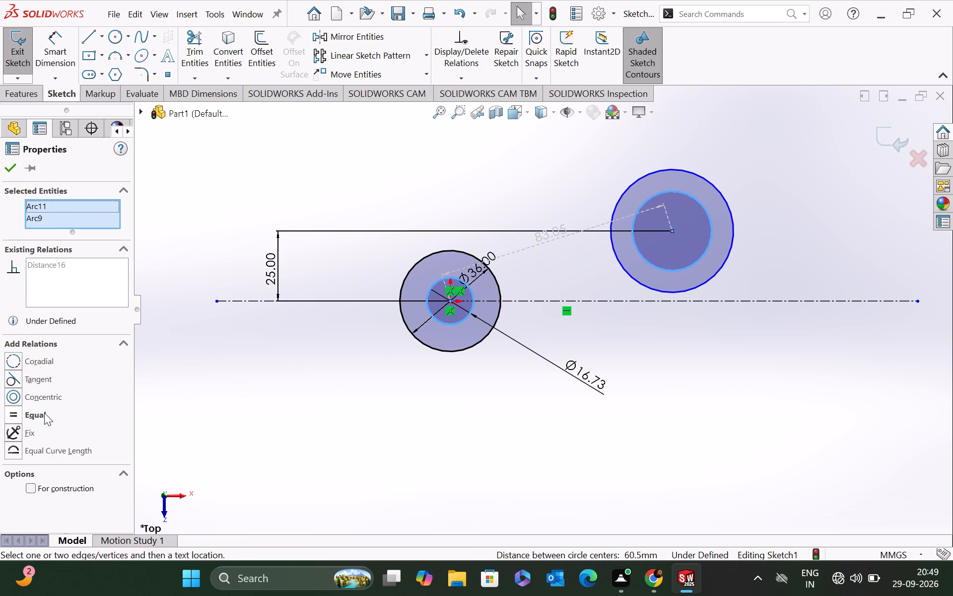
click(36, 415)
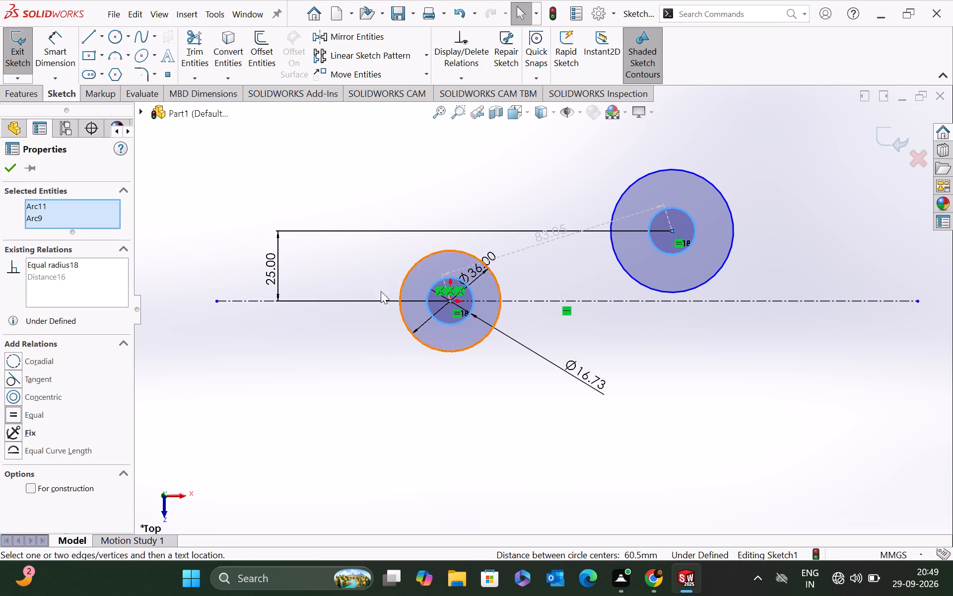
click(14, 164)
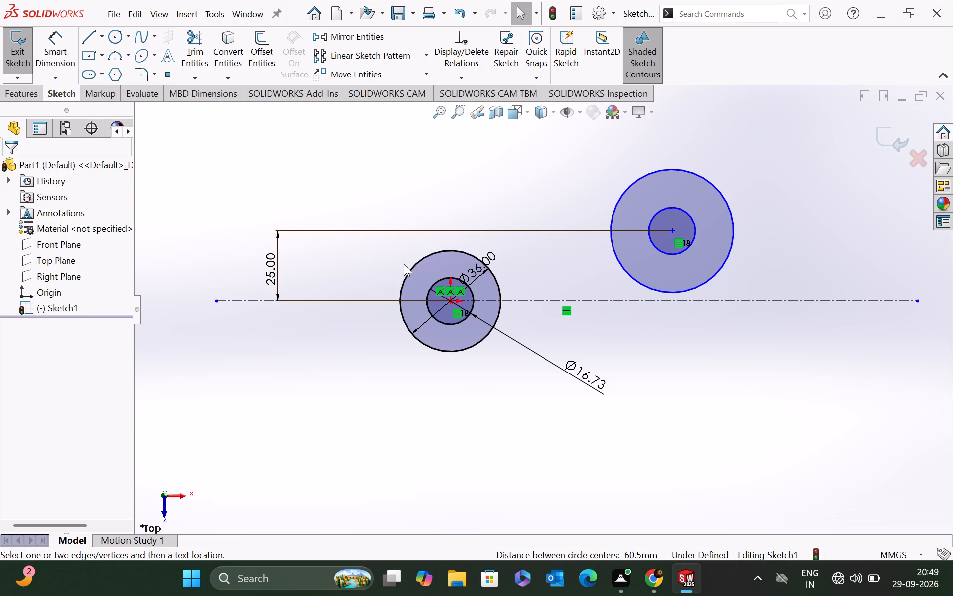
ctrl+click(408, 270)
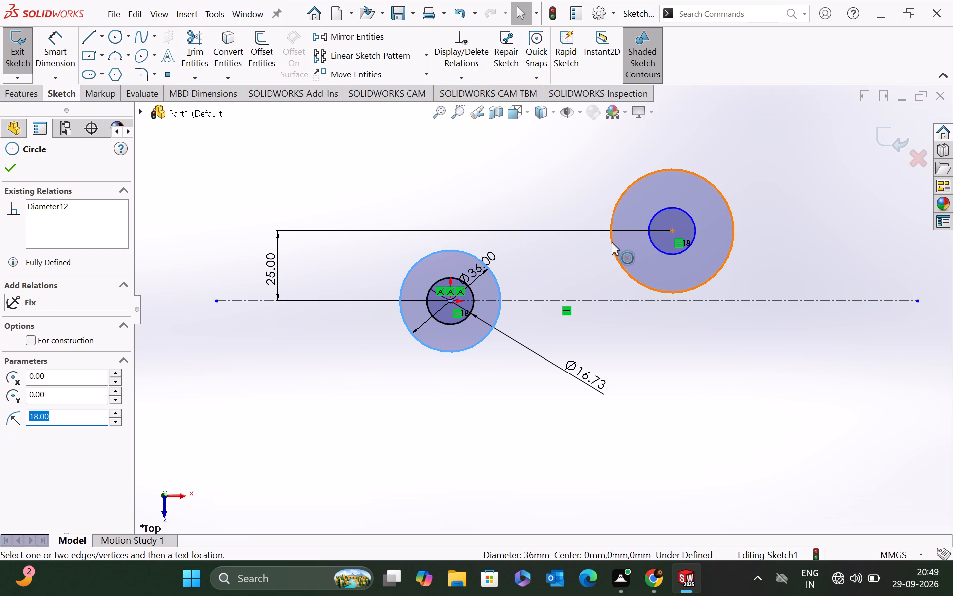
ctrl+click(612, 242)
click(14, 415)
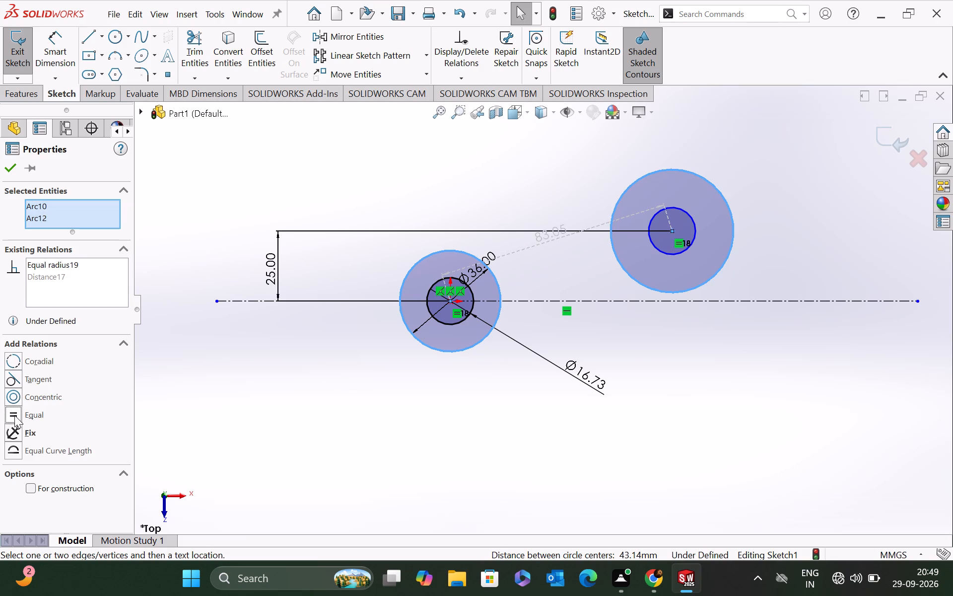
click(8, 166)
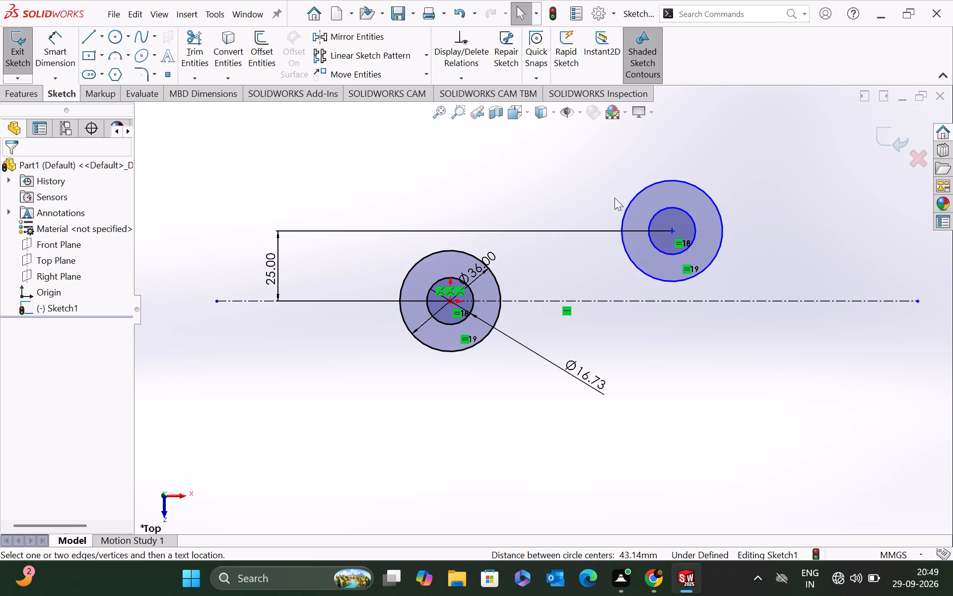
Dimension the horizontal distance from the origin to the centre of the upper circles as 50 mm.
click(49, 42)
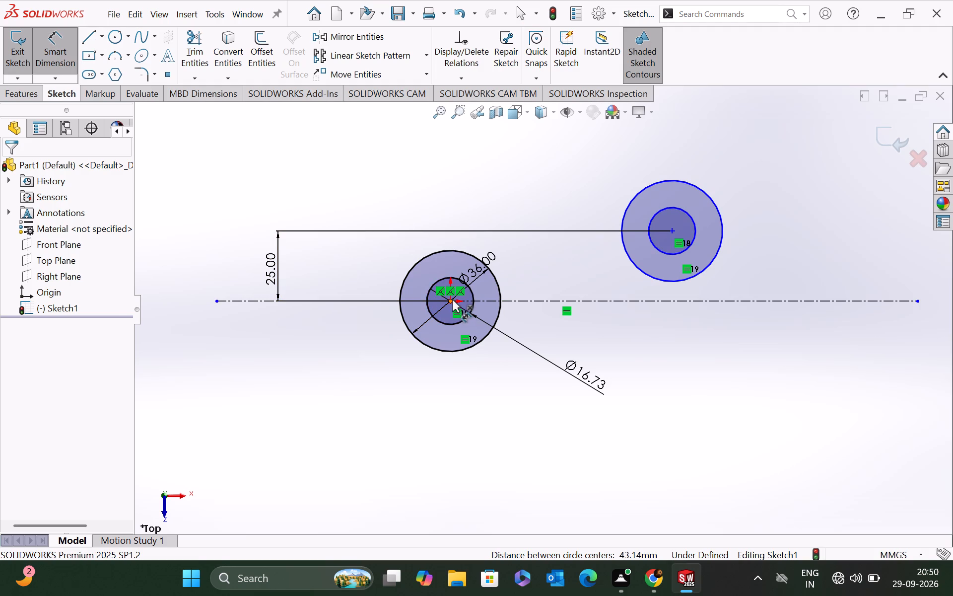
click(451, 299)
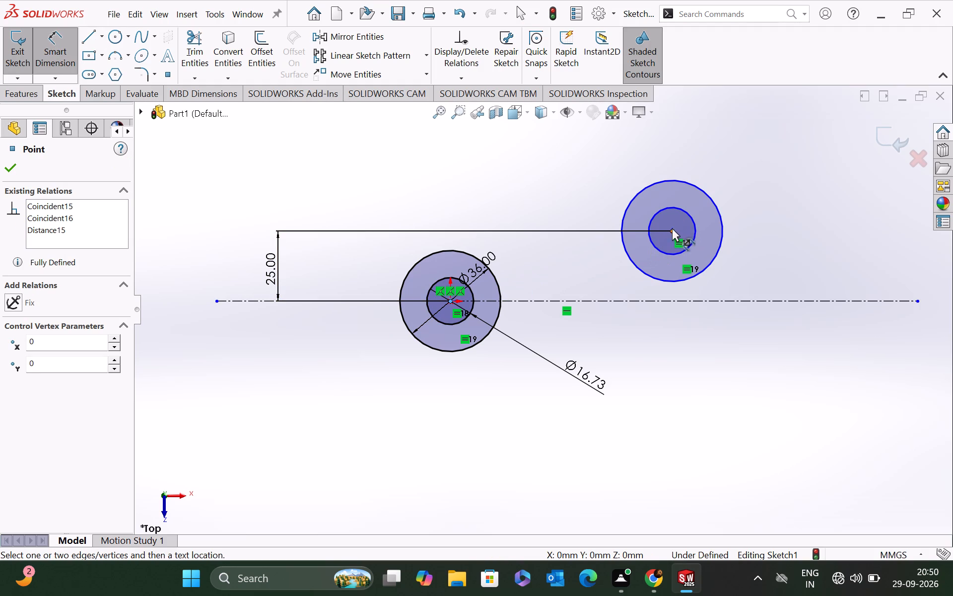
click(672, 228)
click(663, 139)
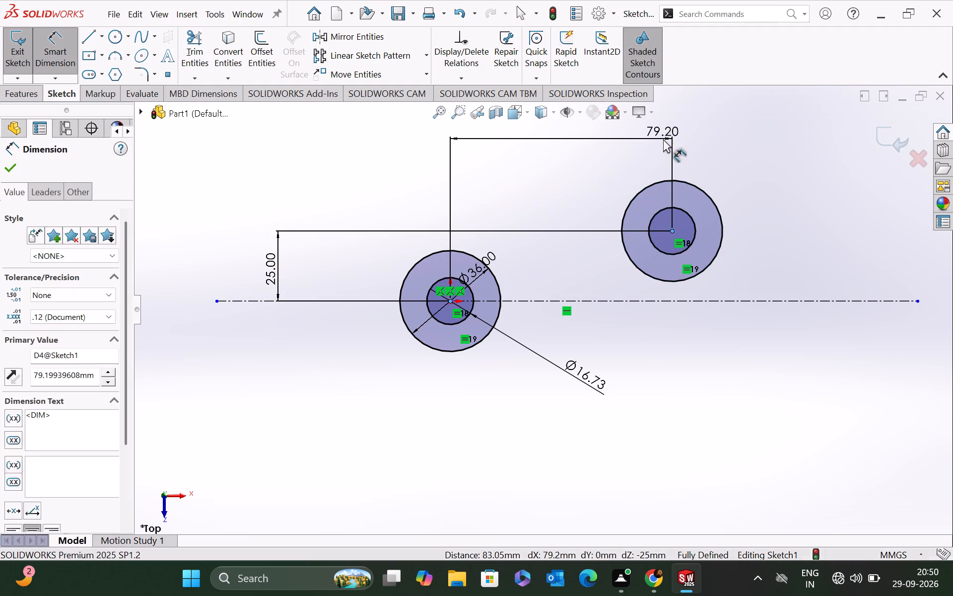
key(5)
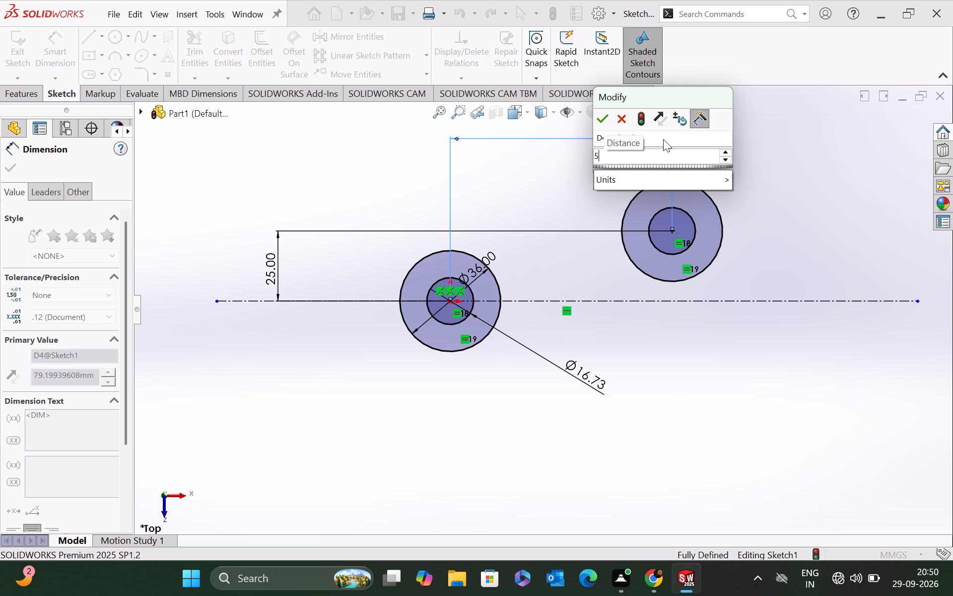
key(0)
key(Return)
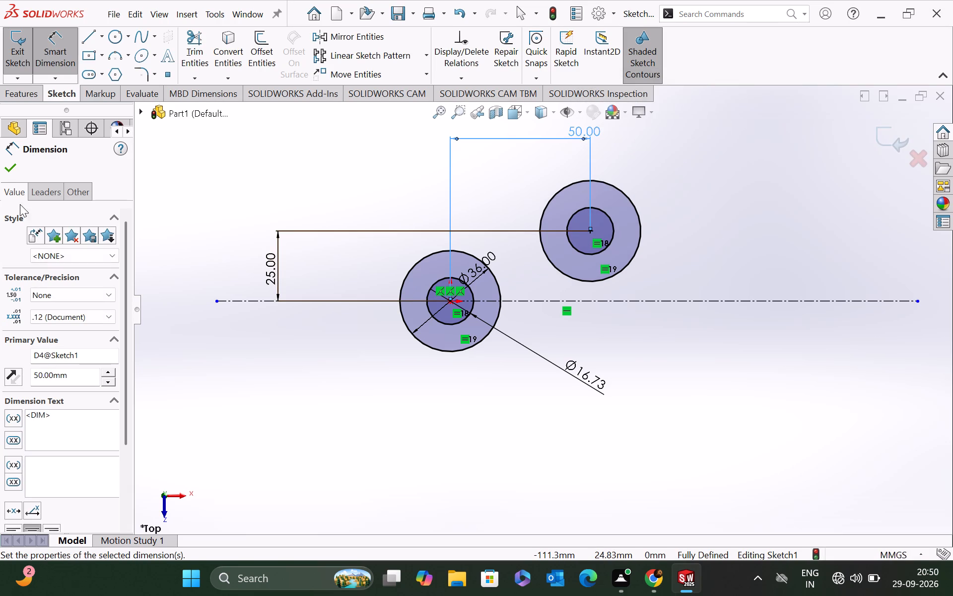
click(11, 171)
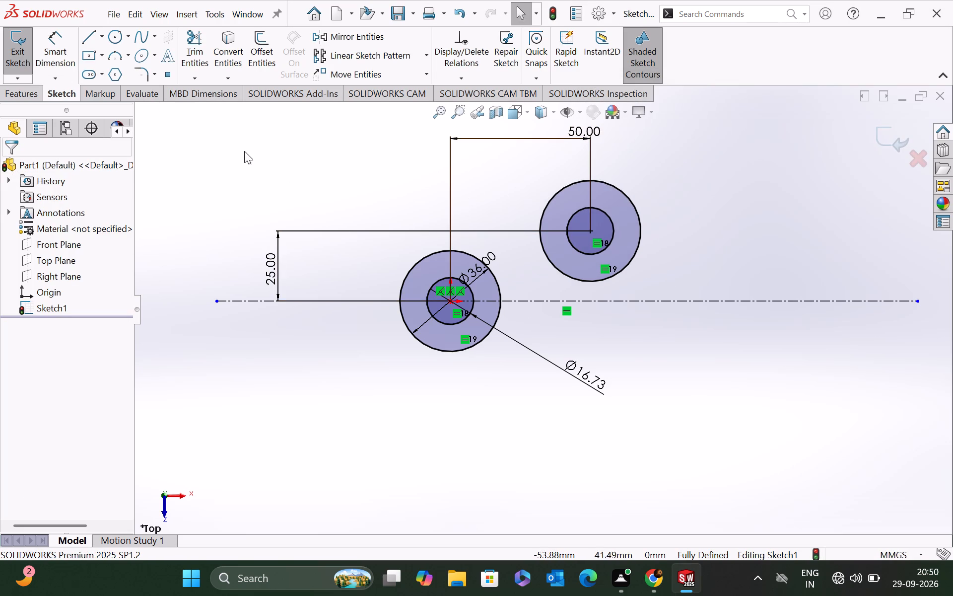
Hide the sketch dimensions and sketch a three-point arc, radius about 27.8 mm, starting 25 mm above the origin and sagging towards the gap between the outer circles.
click(114, 56)
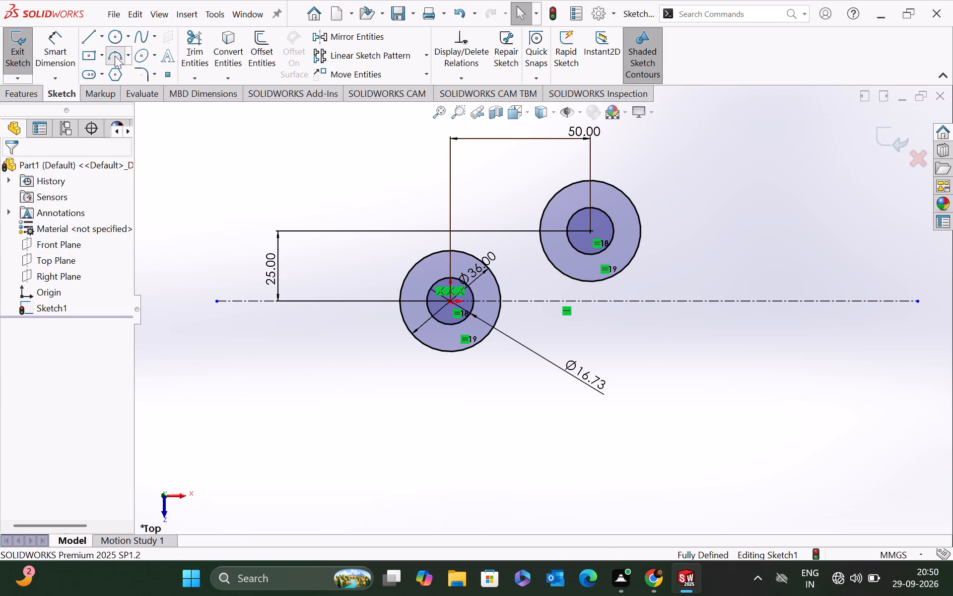
click(580, 116)
click(569, 247)
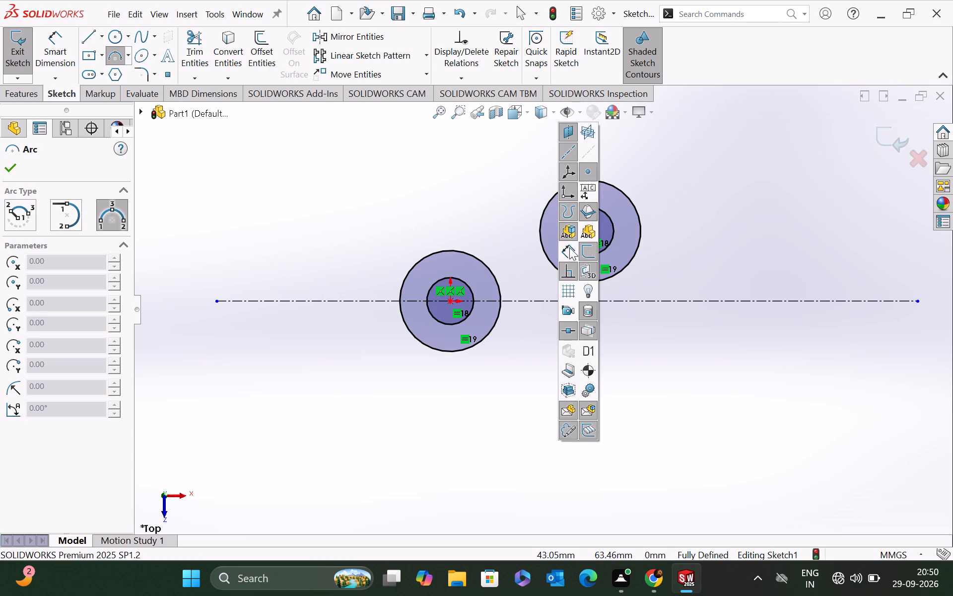
click(444, 225)
click(452, 231)
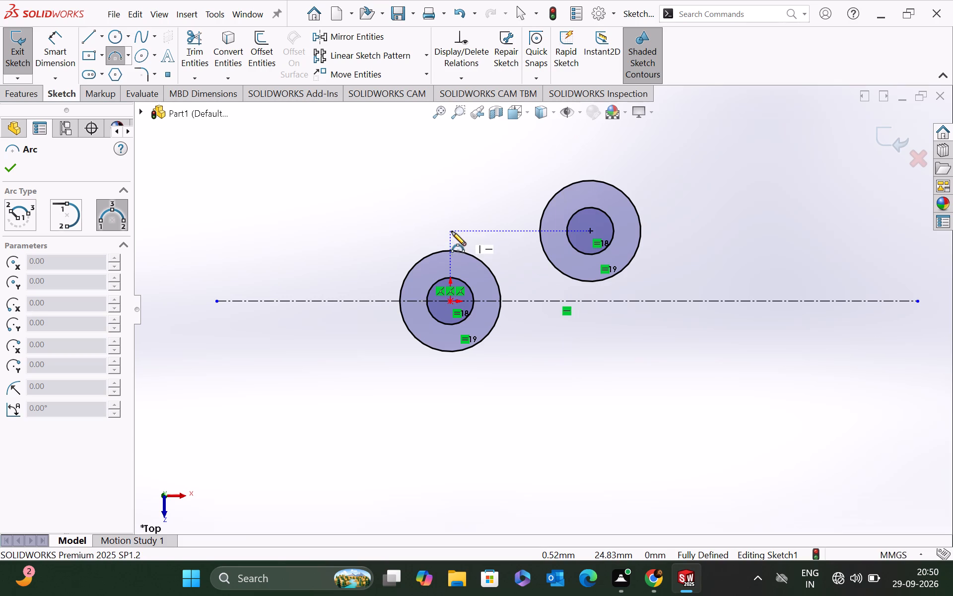
click(534, 182)
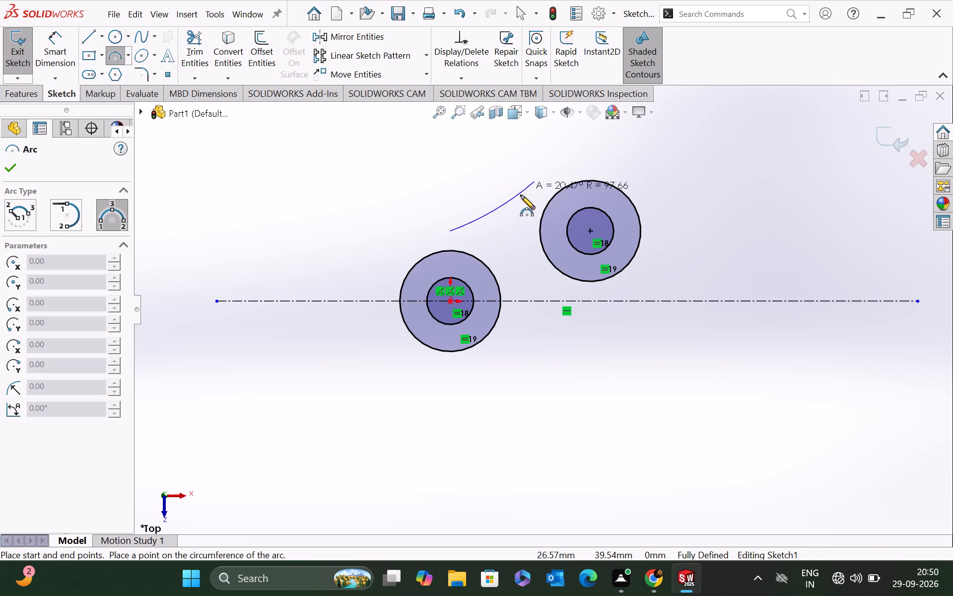
click(497, 223)
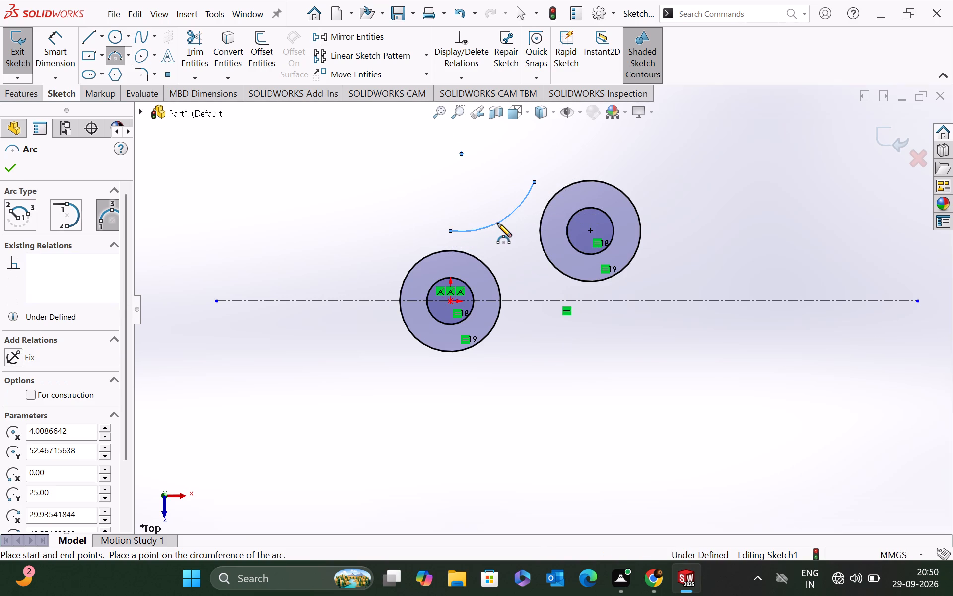
key(Escape)
Make the arc tangent to both the outer circle at the origin and the upper outer circle.
ctrl+click(459, 254)
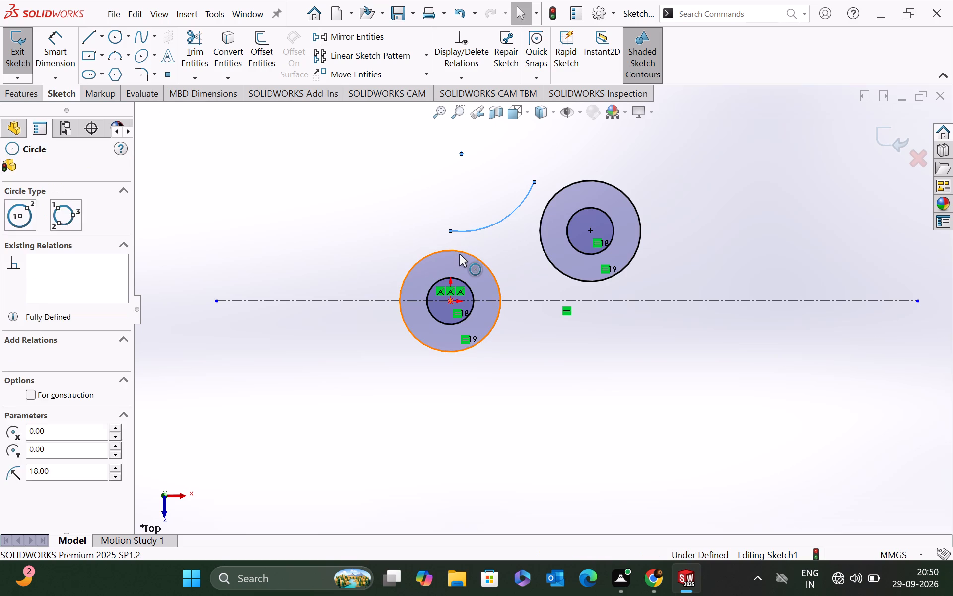
click(33, 378)
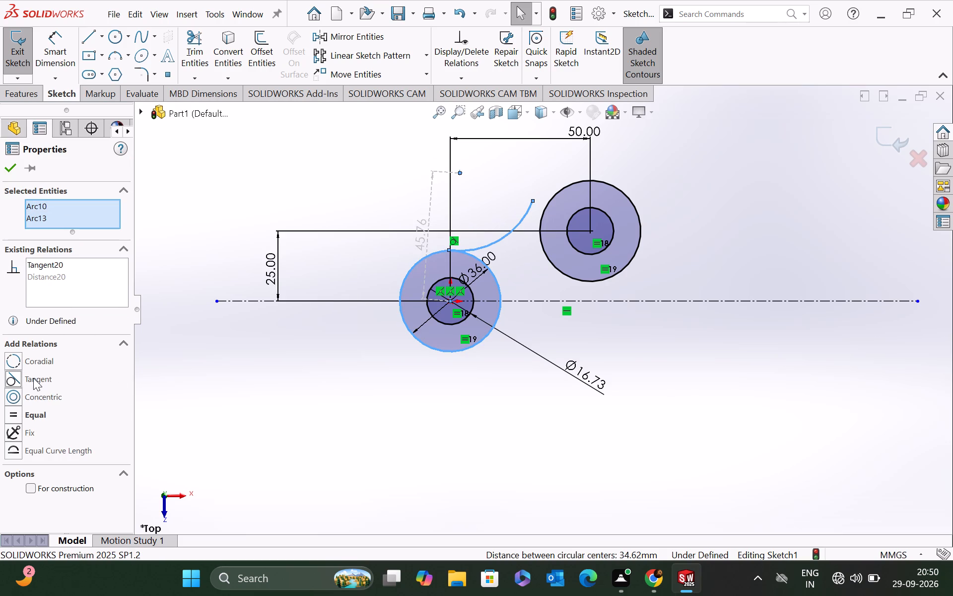
click(9, 163)
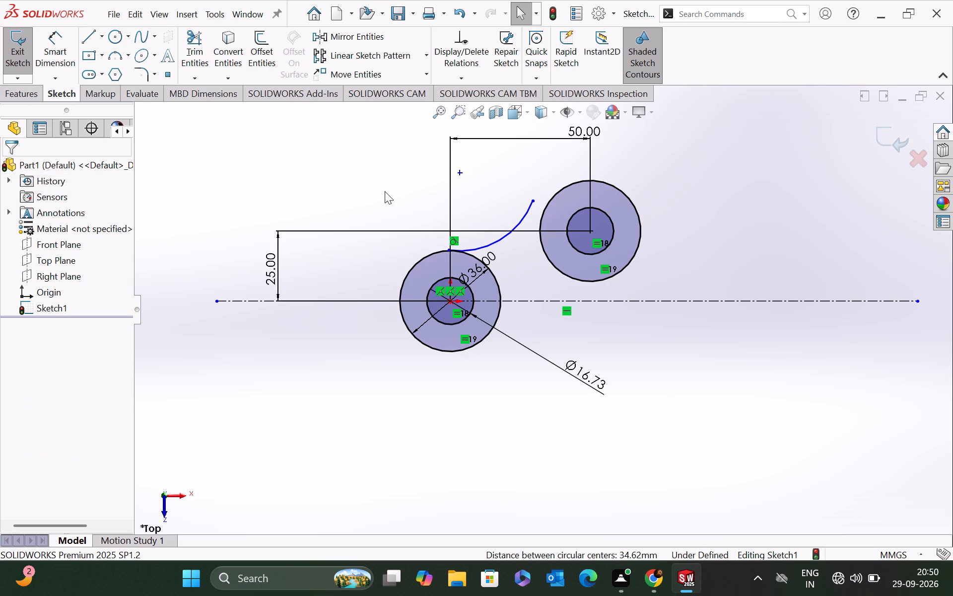
ctrl+click(526, 211)
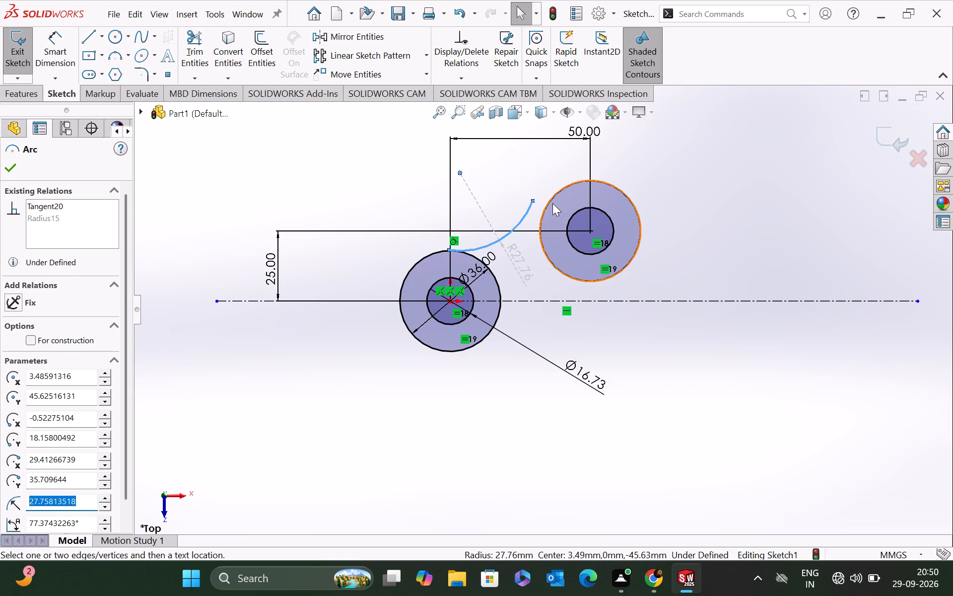
ctrl+click(551, 202)
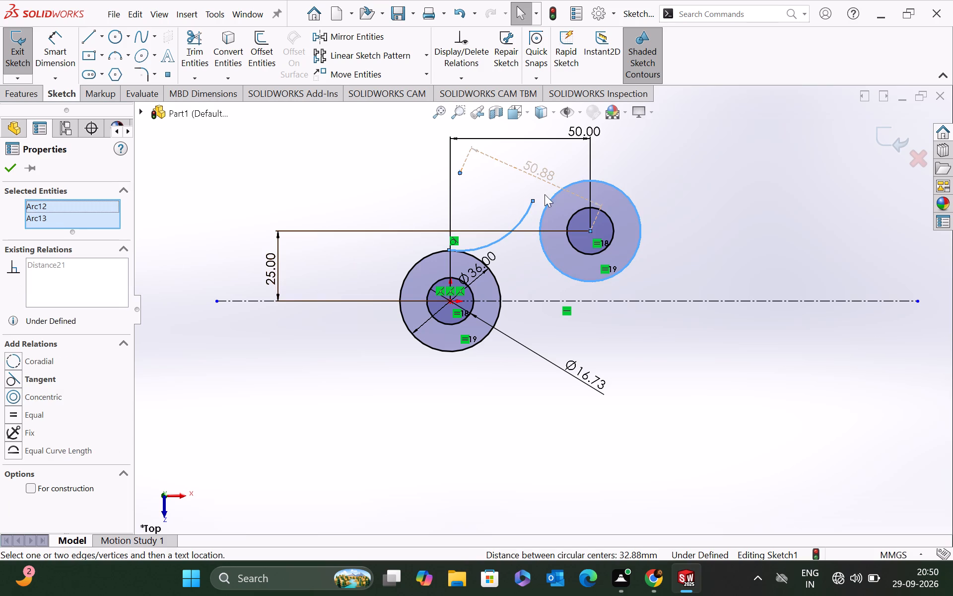
click(19, 377)
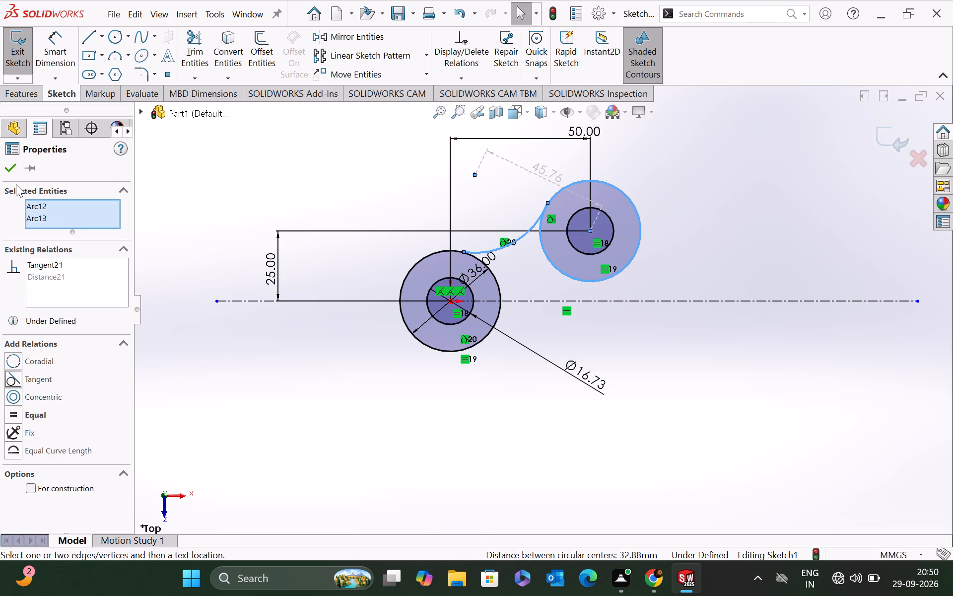
click(8, 171)
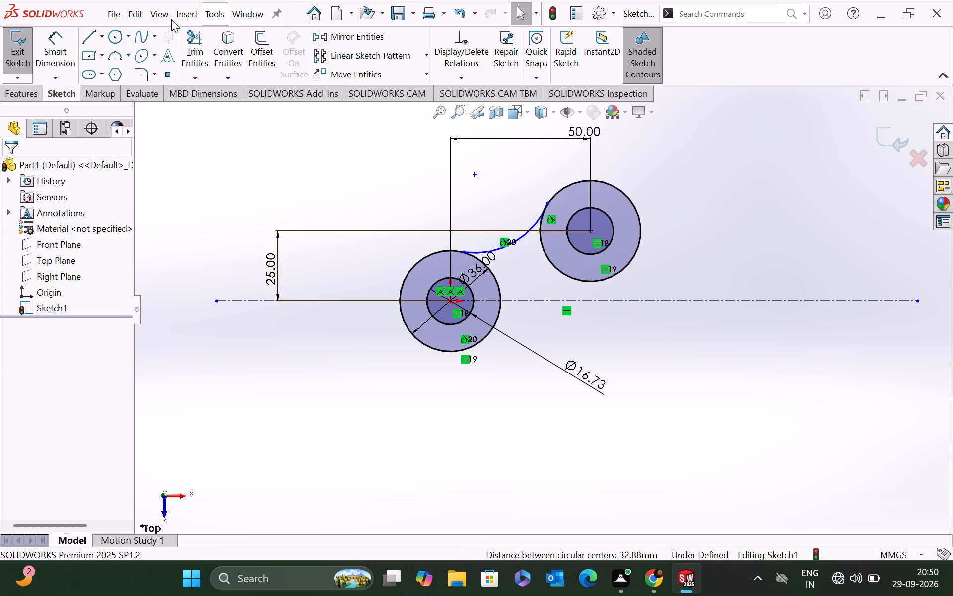
Dimension the radius of the tangent connecting arc as 50 mm.
click(50, 50)
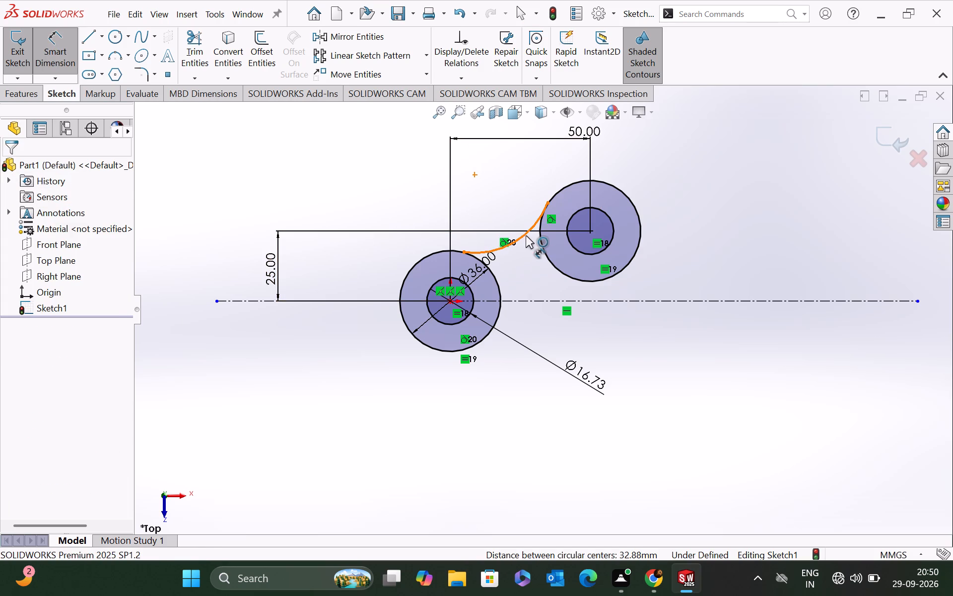
click(526, 235)
click(500, 210)
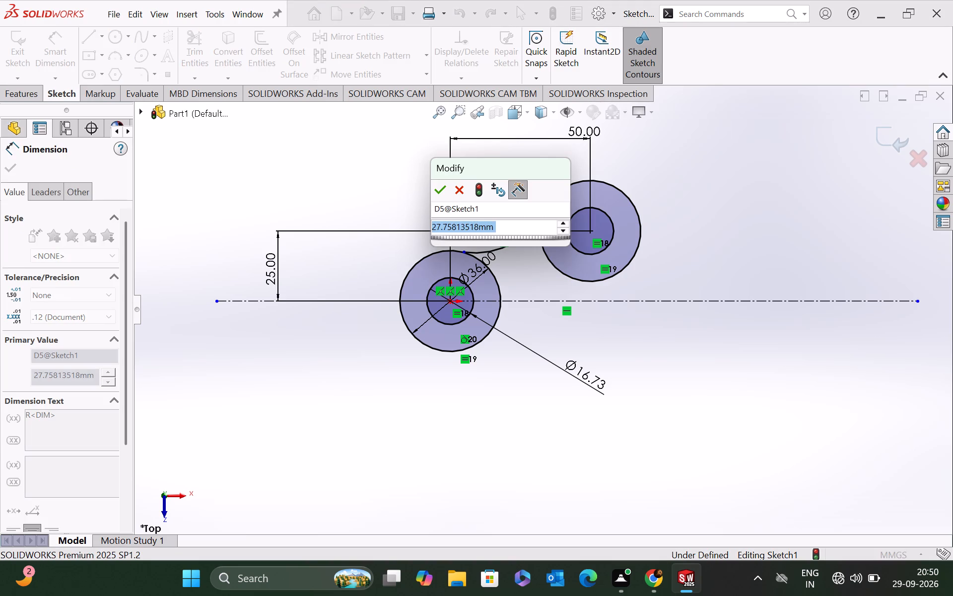
text(50)
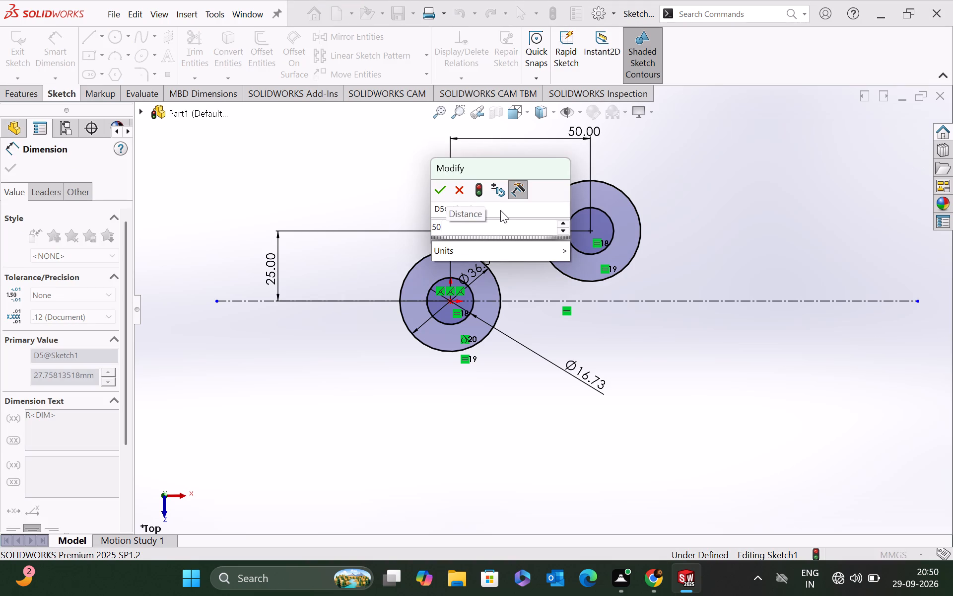
key(Return)
click(8, 166)
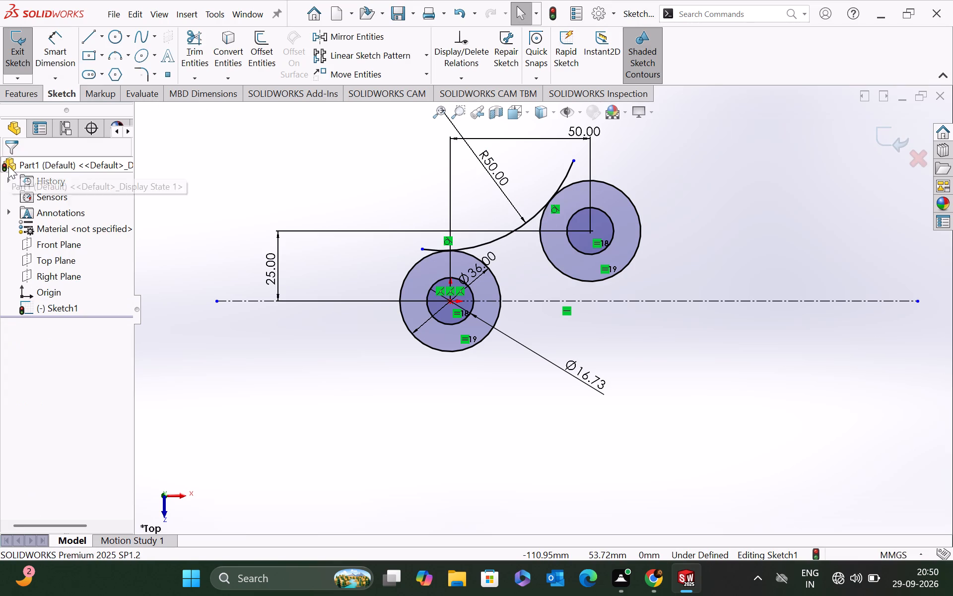
Trim both ends of the R50 arc that extend past its tangent points on the outer circles.
click(195, 46)
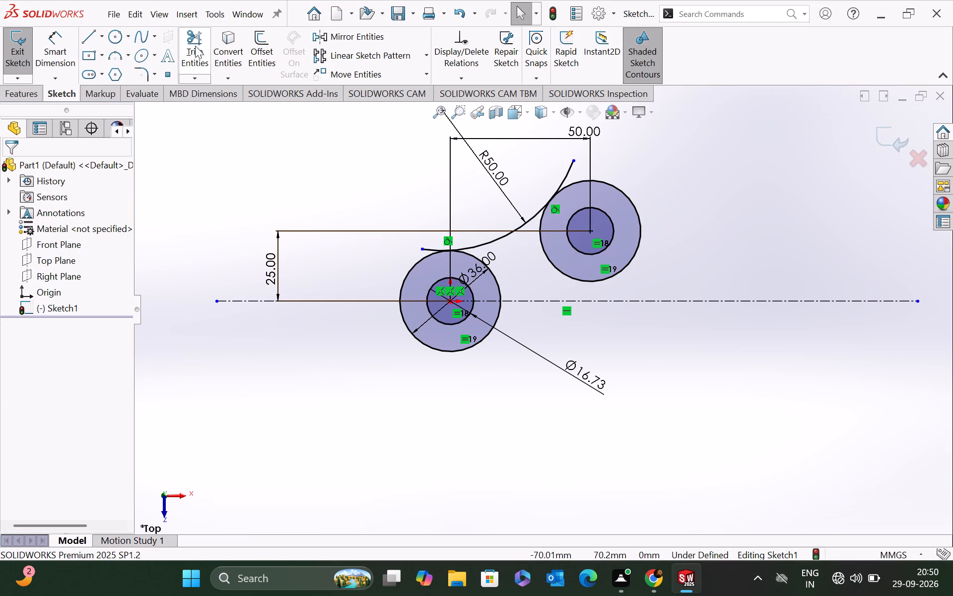
click(429, 248)
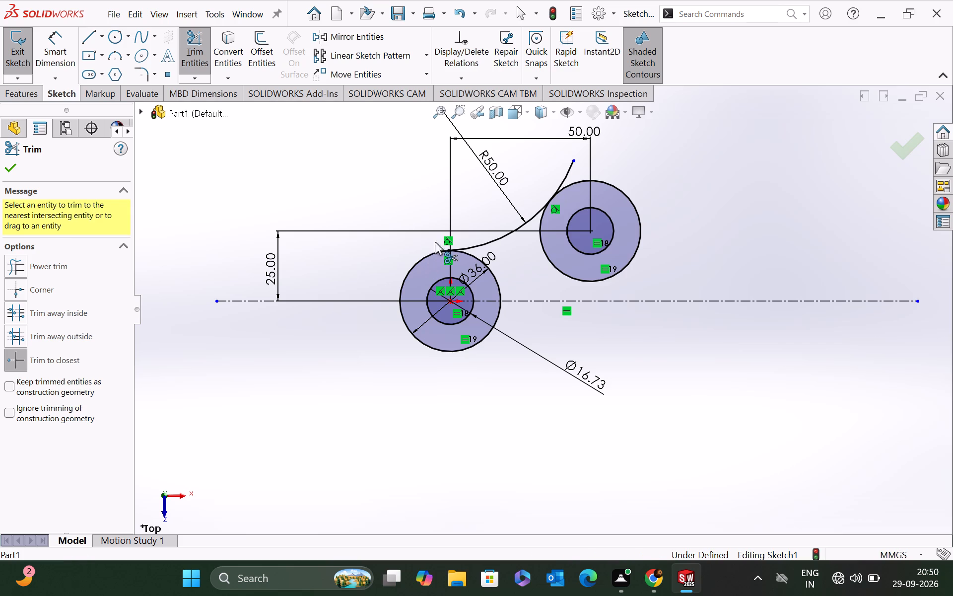
click(566, 178)
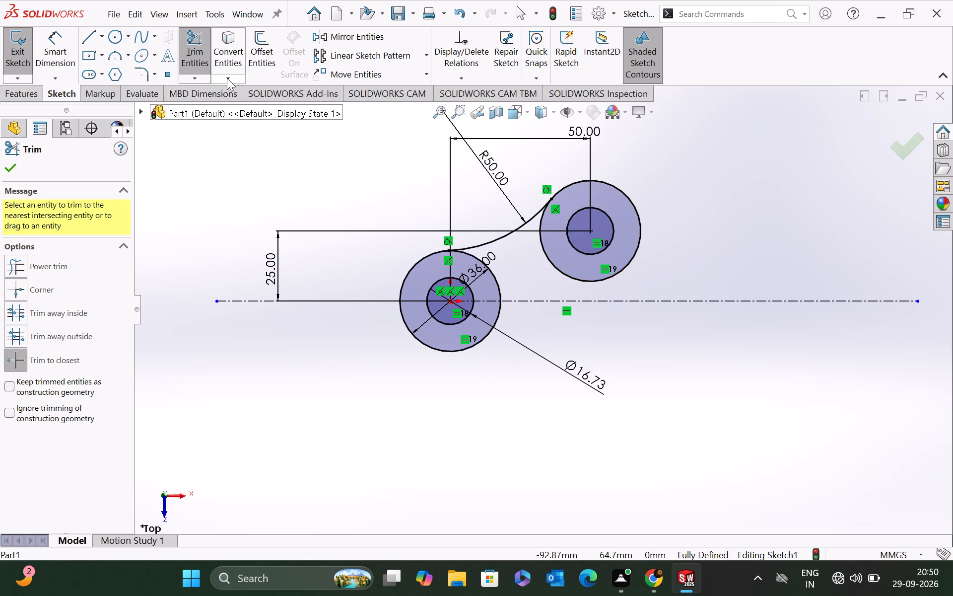
click(6, 169)
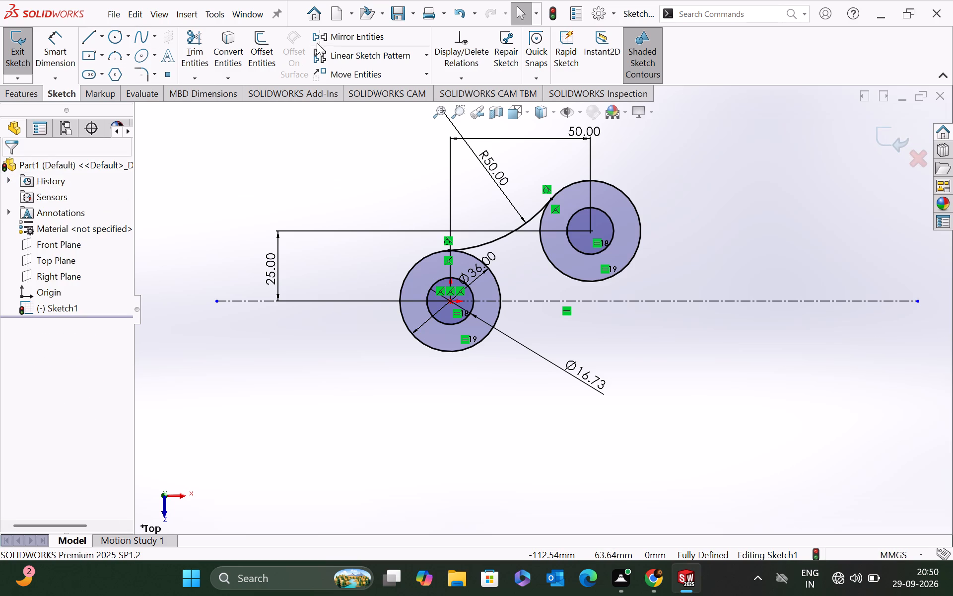
Mirror the R50 connecting arc and both upper boss circles about the horizontal centerline.
click(332, 33)
drag(732, 143, 619, 196)
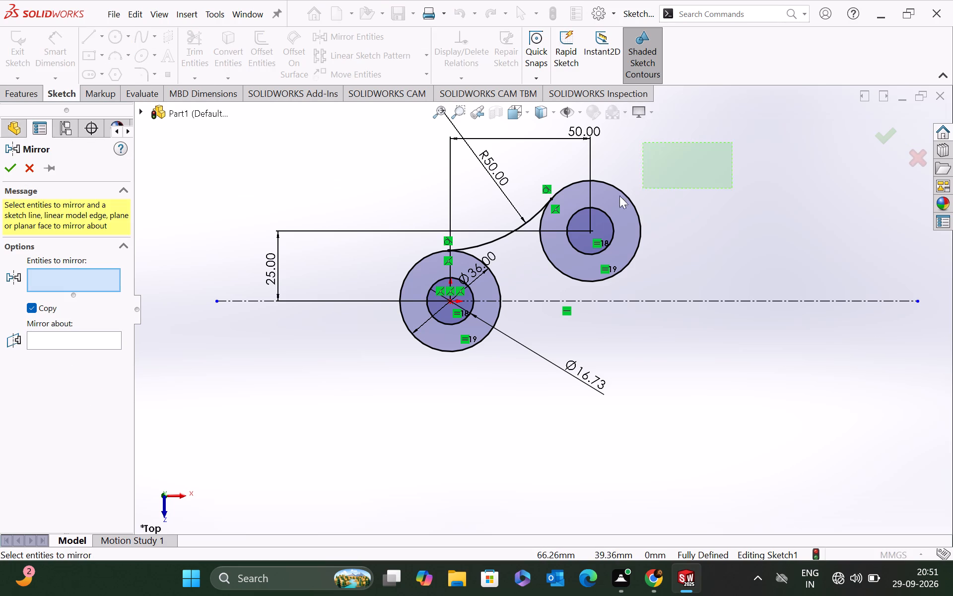
drag(619, 196, 500, 275)
click(36, 355)
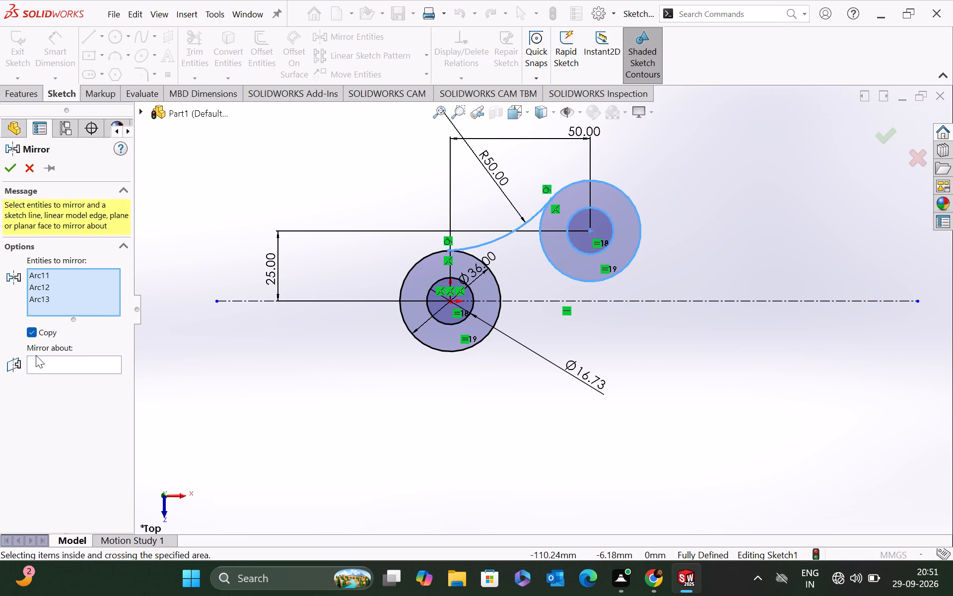
click(37, 367)
click(557, 301)
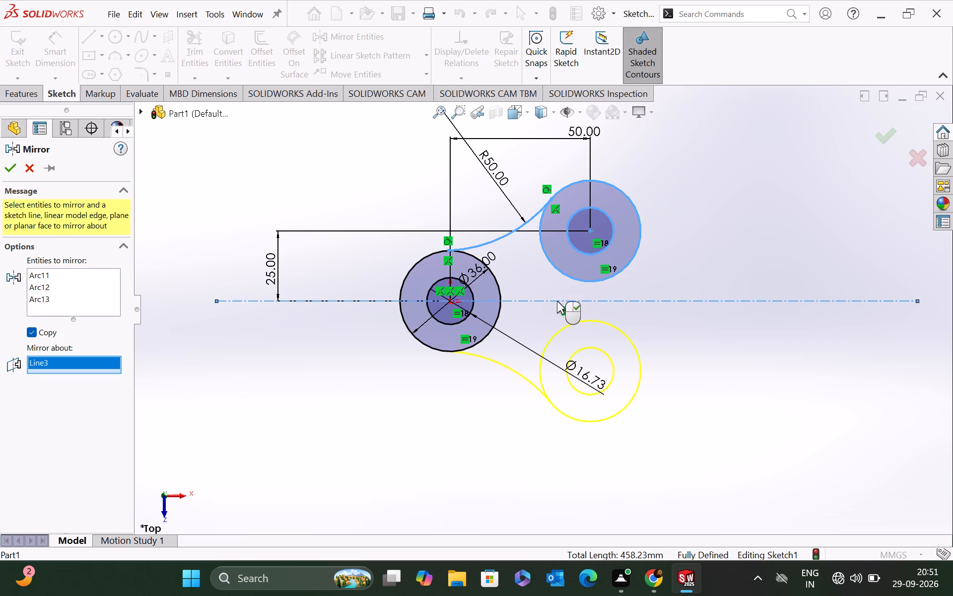
click(11, 174)
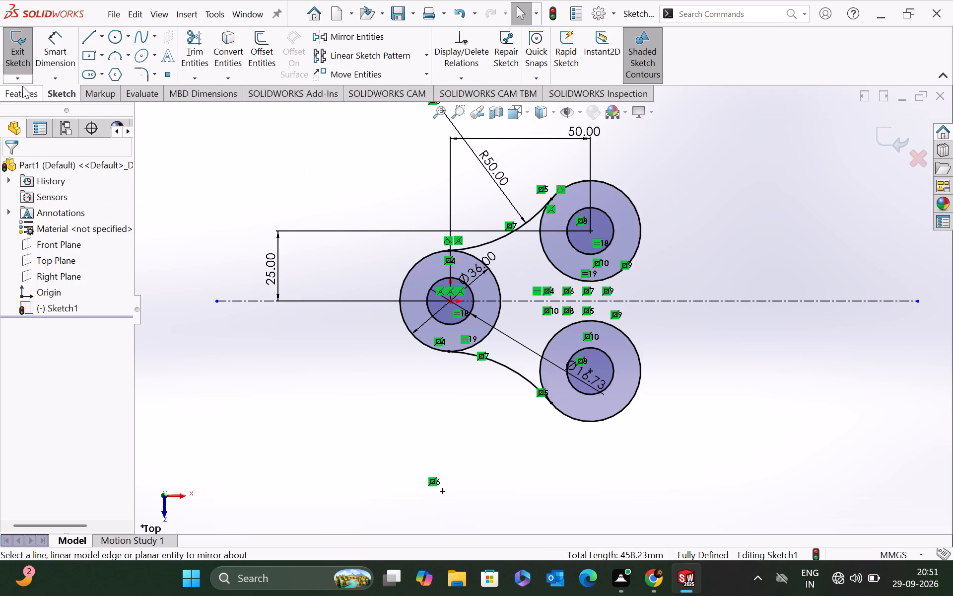
Draw a 50 mm vertical line tangent to the far sides of the upper and lower outer circles.
click(86, 37)
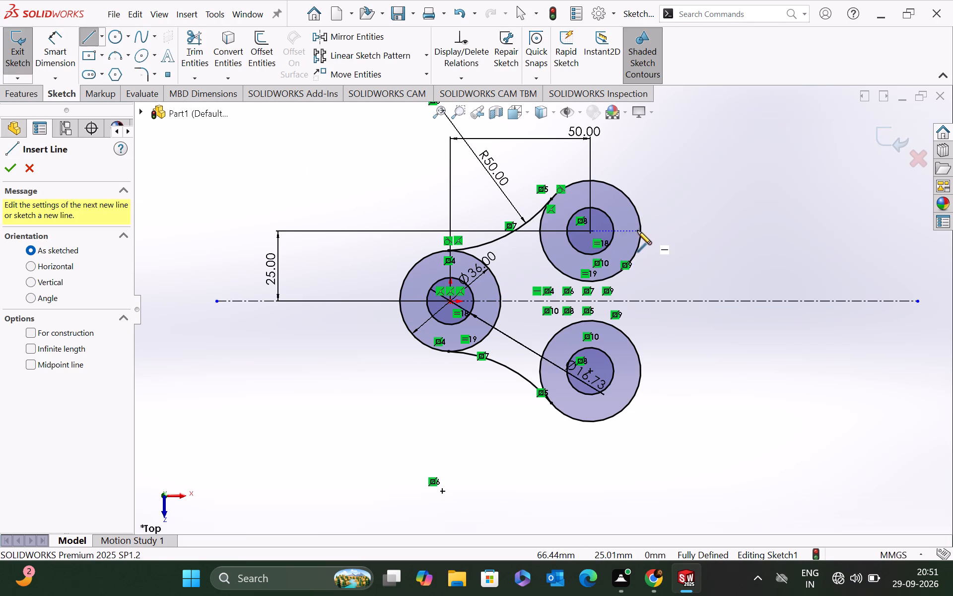
click(641, 231)
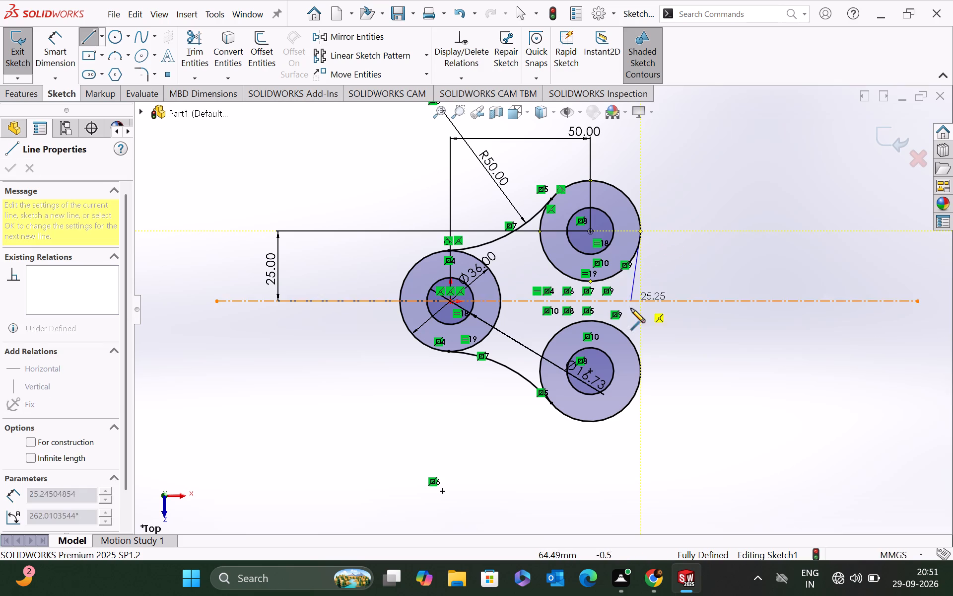
click(642, 371)
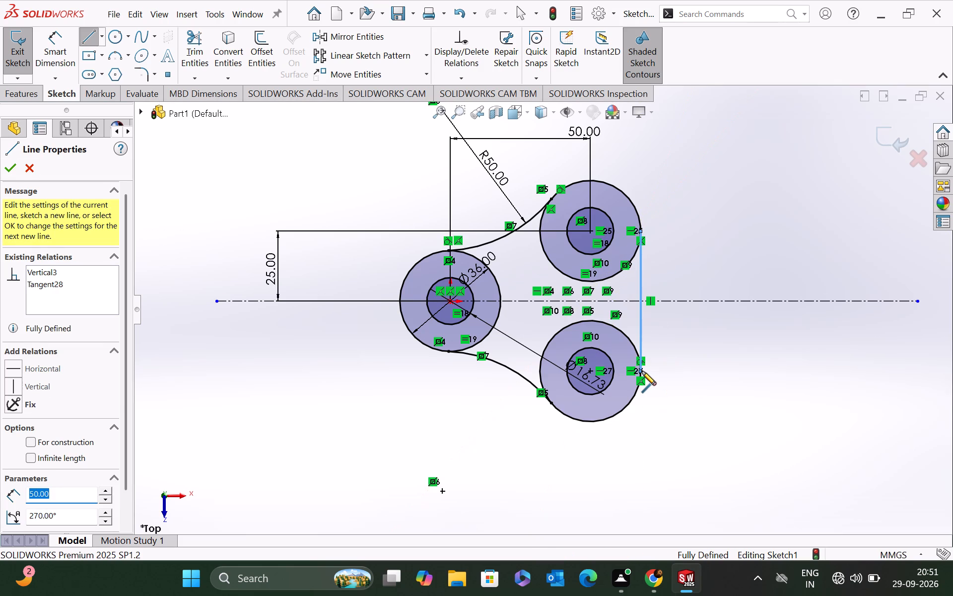
key(Escape)
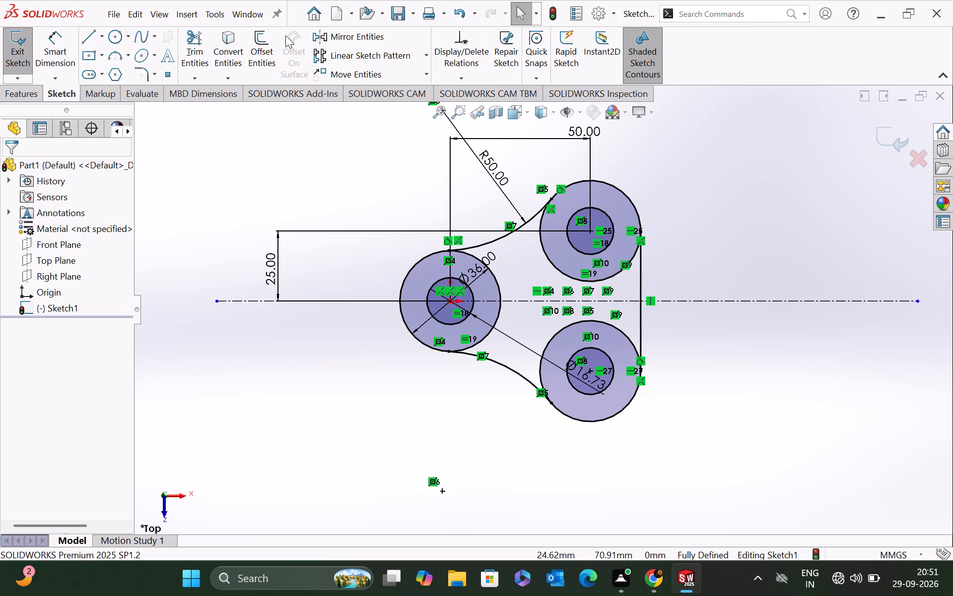
Trim the inward-facing portions of all three outer circles to leave a single closed outline around the three holes.
click(193, 44)
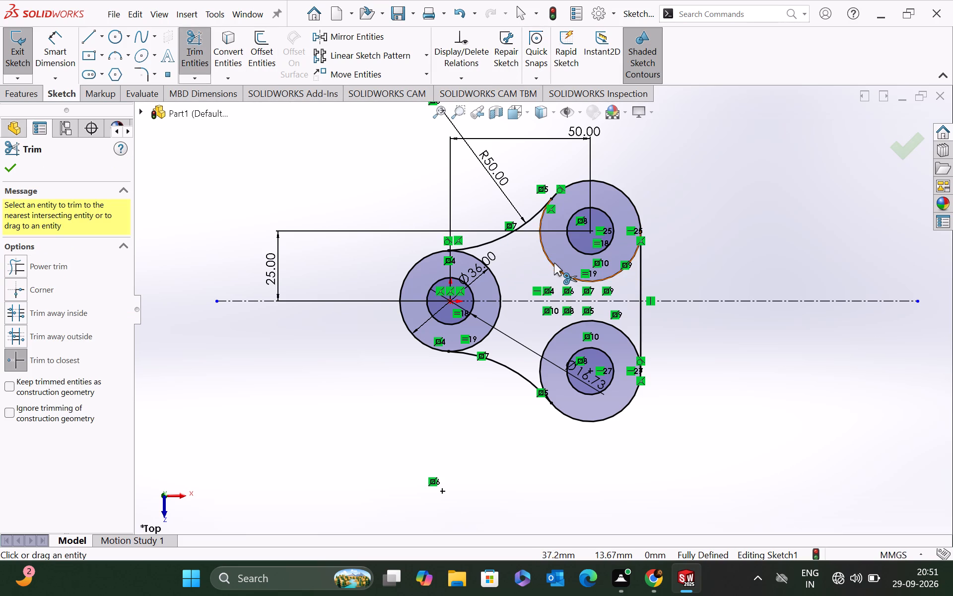
click(553, 263)
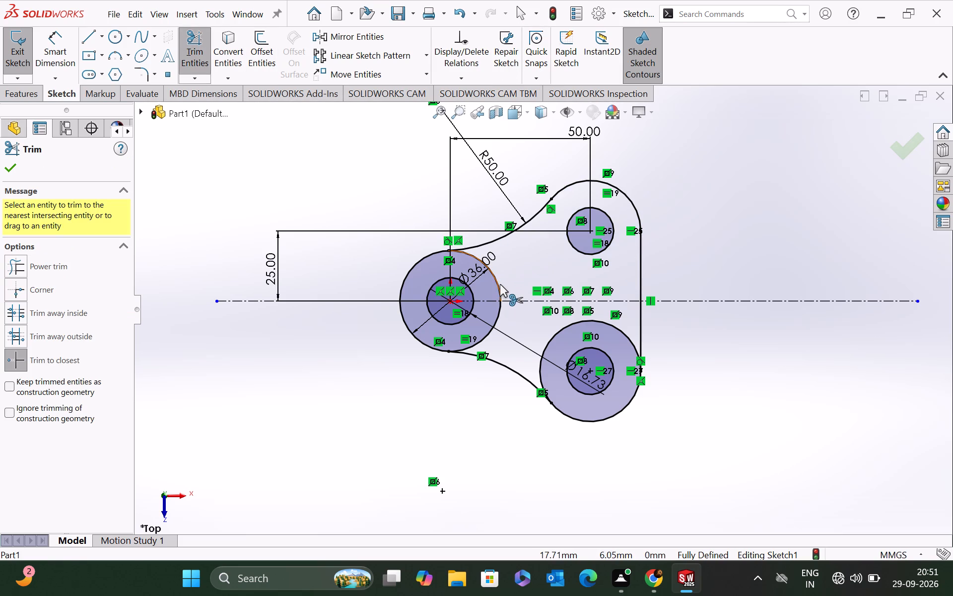
click(497, 283)
click(494, 322)
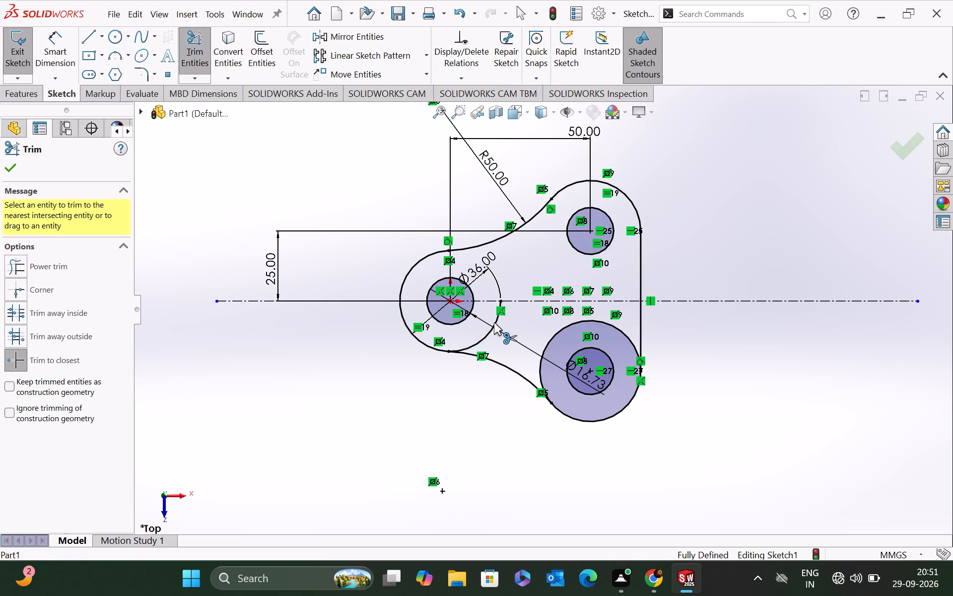
click(551, 337)
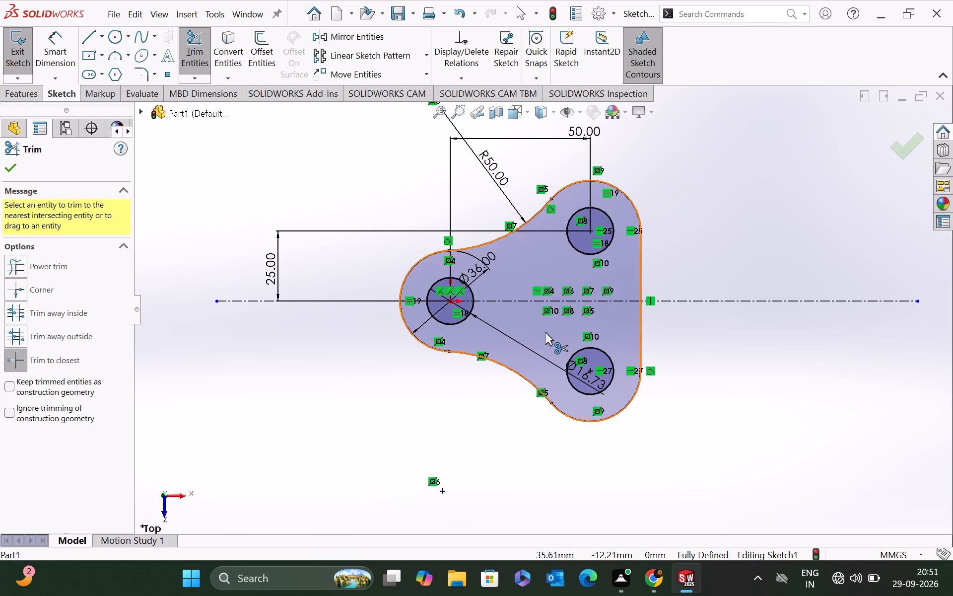
click(322, 366)
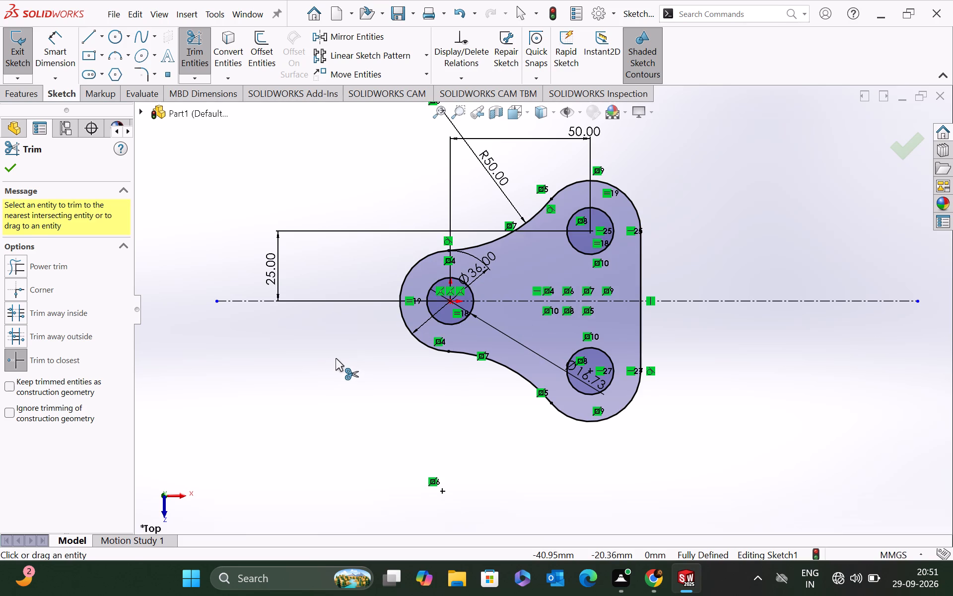
key(Escape)
Hide the sketch relations and sketch dimensions in the view.
click(579, 111)
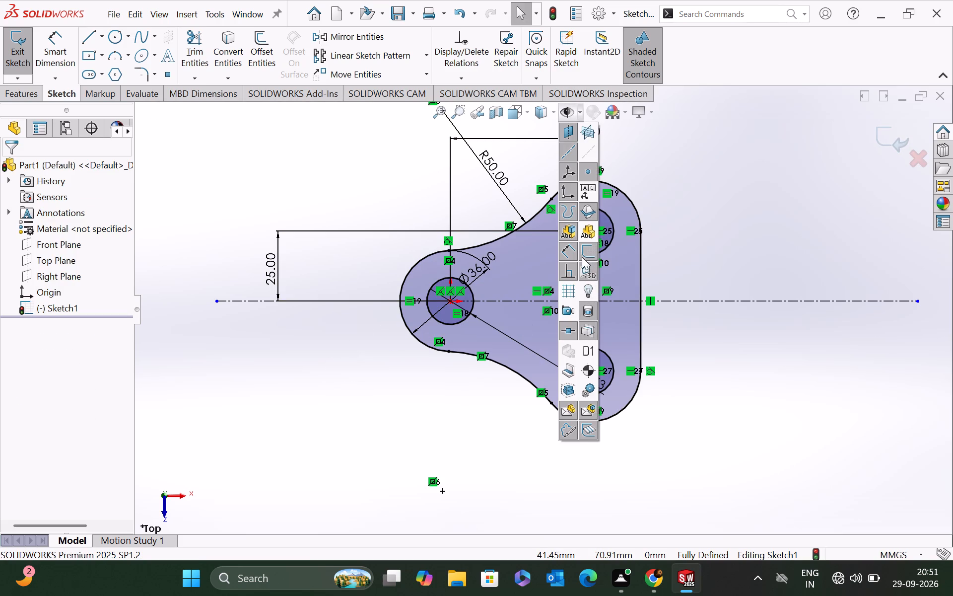
click(569, 270)
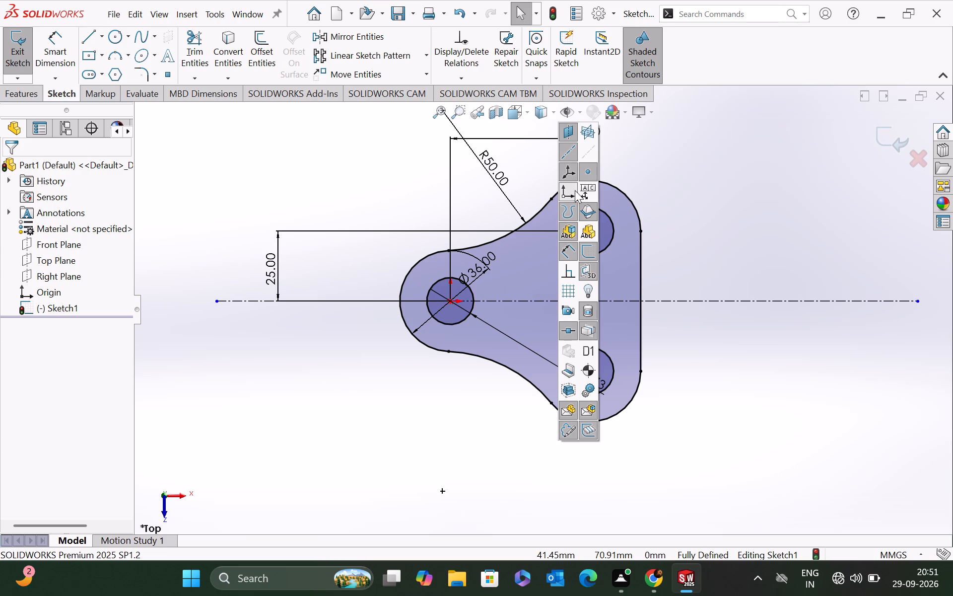
click(566, 253)
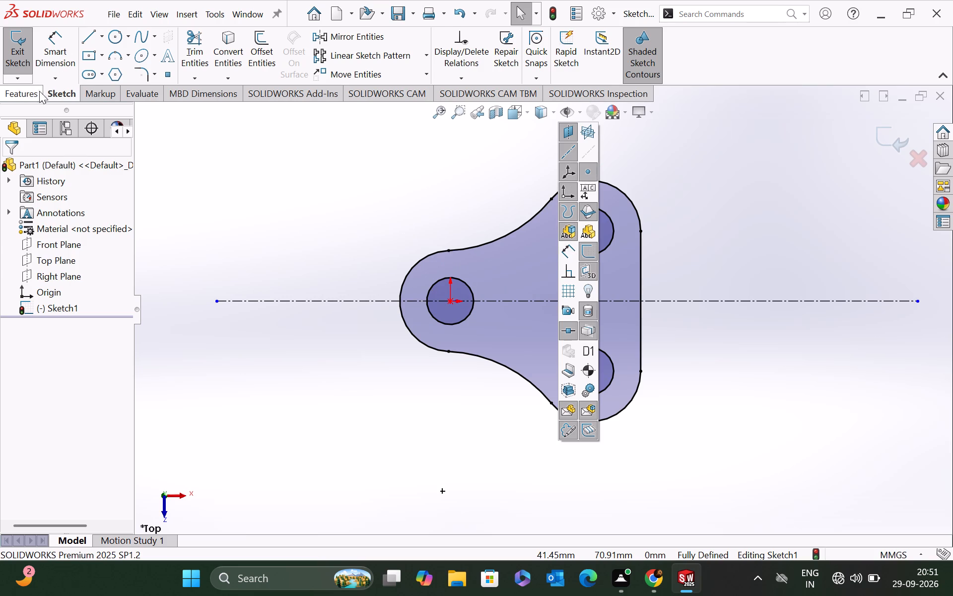
Extrude the bracket profile as a blind boss with a depth of 10 mm.
click(30, 91)
click(33, 67)
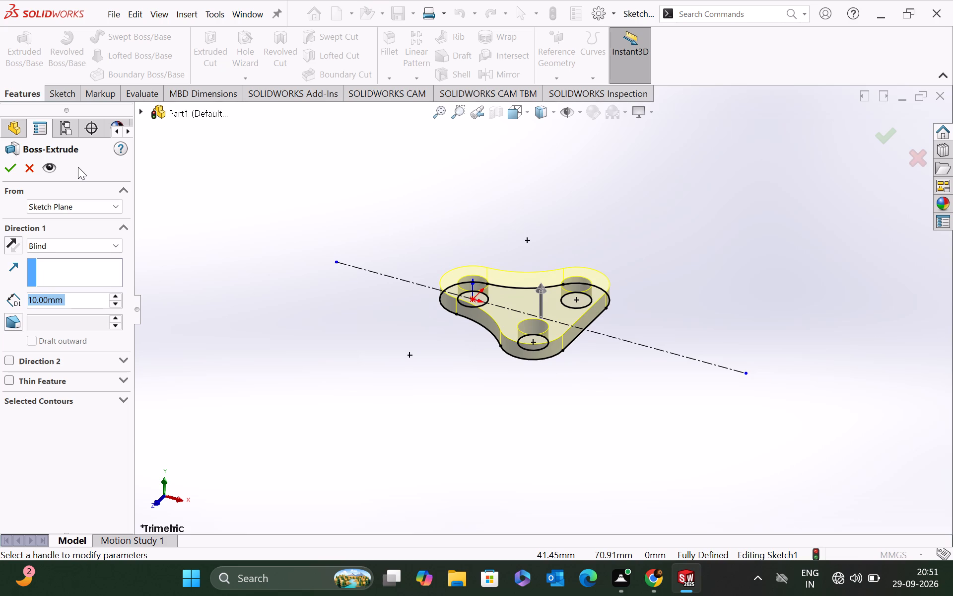
click(7, 170)
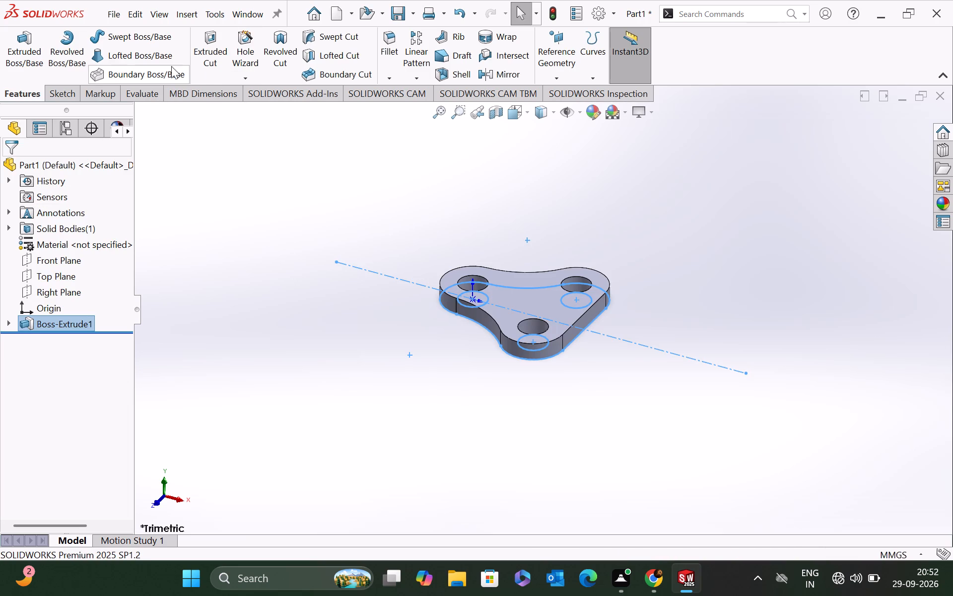
Start a new sketch on the Front Plane.
right_click(43, 258)
click(51, 243)
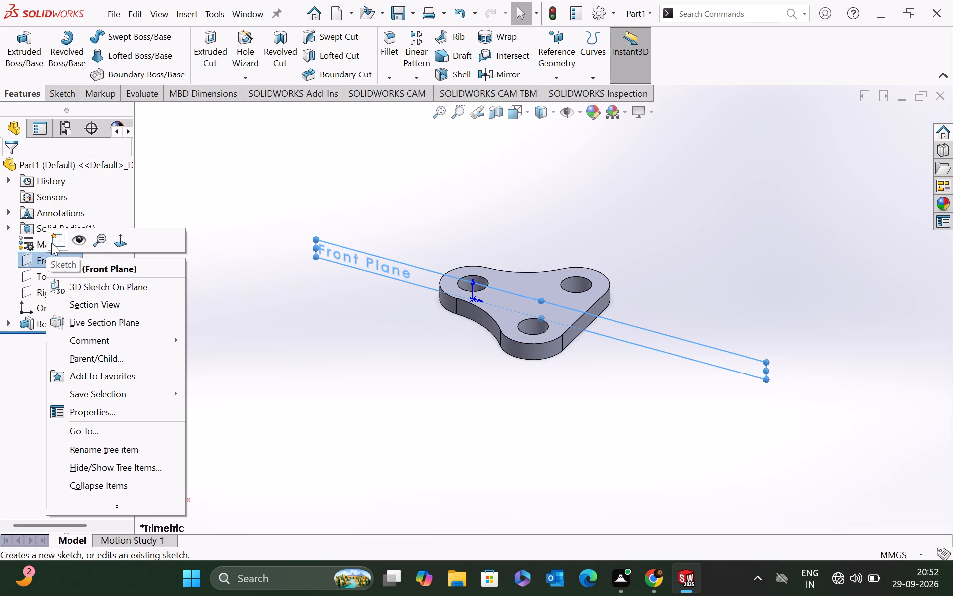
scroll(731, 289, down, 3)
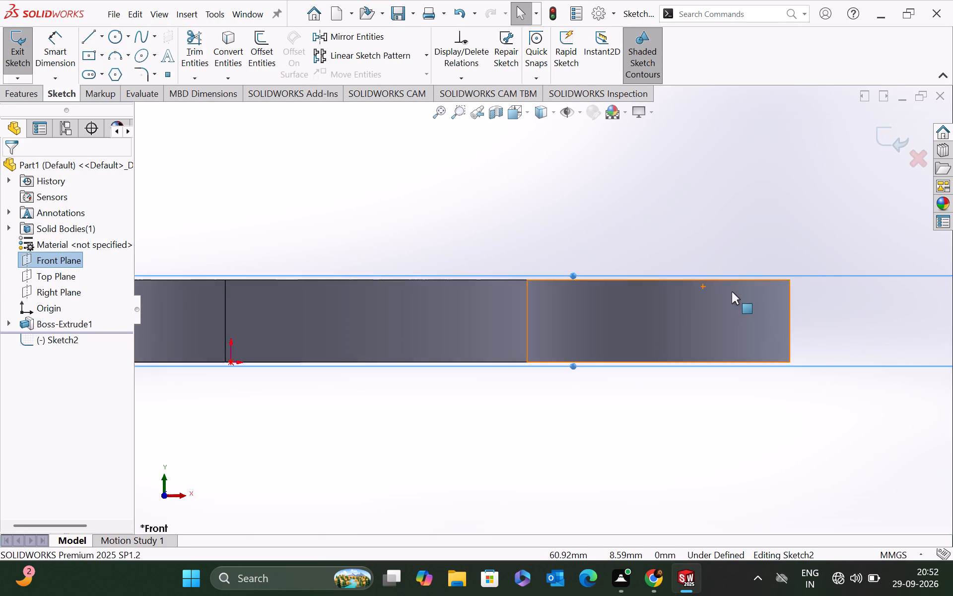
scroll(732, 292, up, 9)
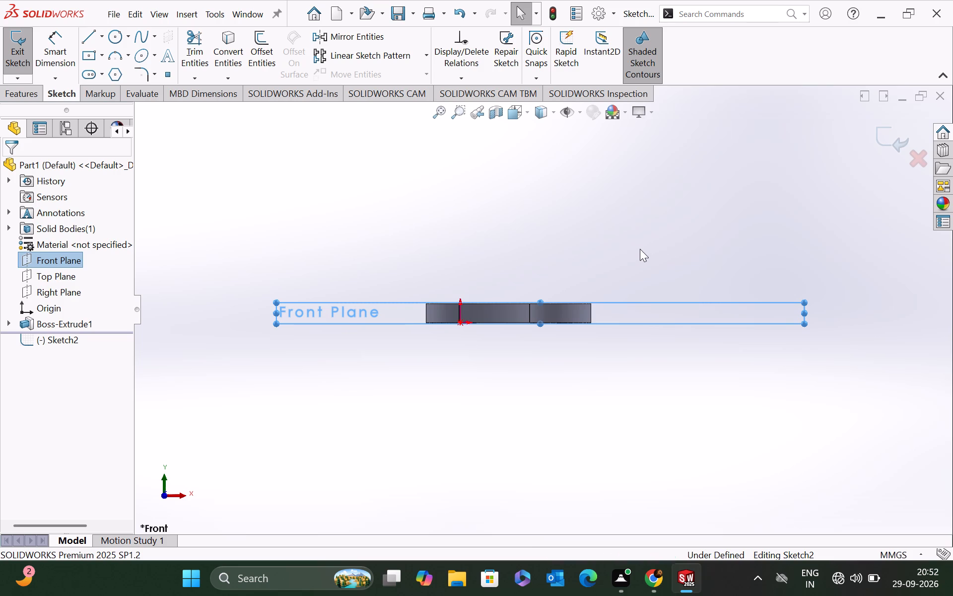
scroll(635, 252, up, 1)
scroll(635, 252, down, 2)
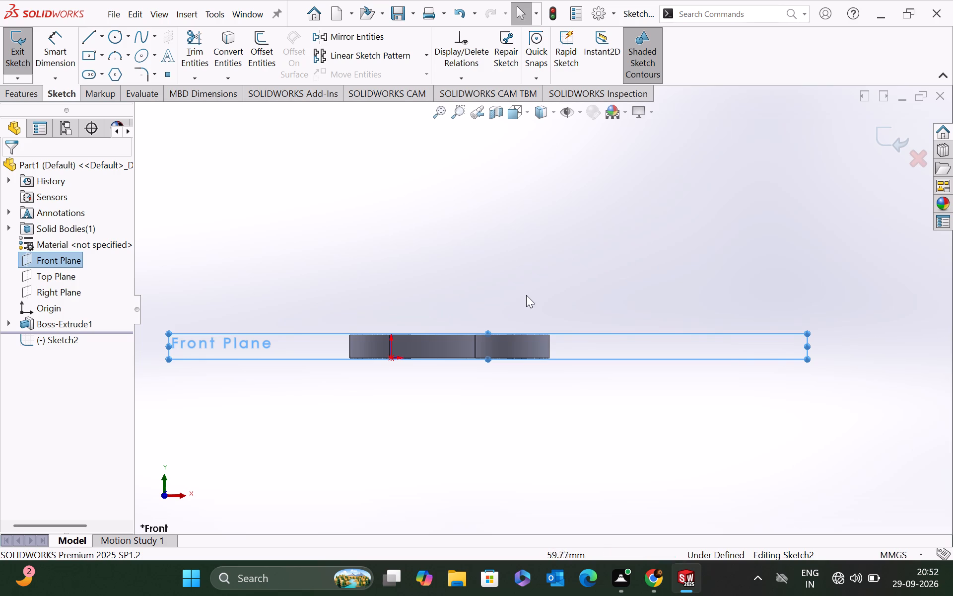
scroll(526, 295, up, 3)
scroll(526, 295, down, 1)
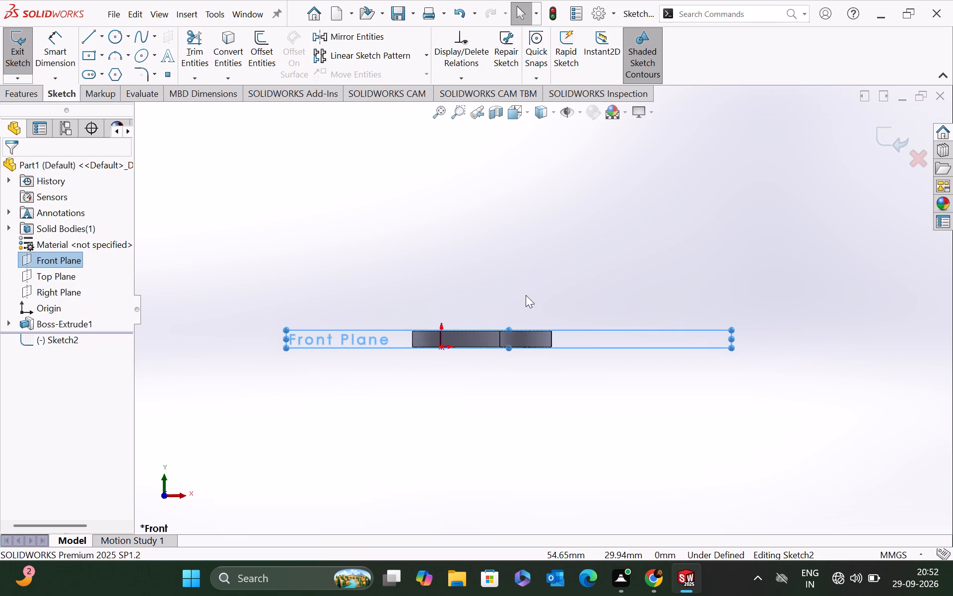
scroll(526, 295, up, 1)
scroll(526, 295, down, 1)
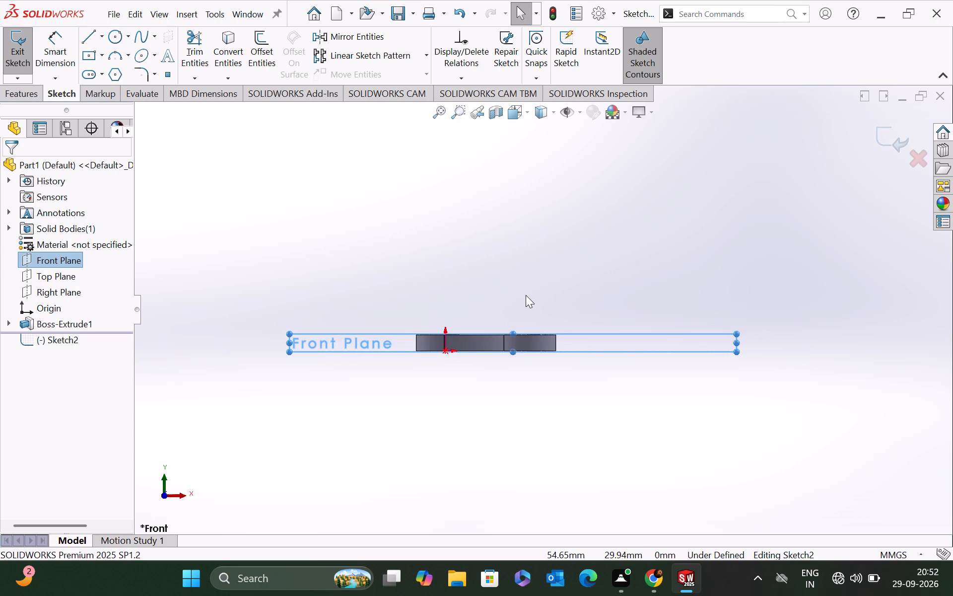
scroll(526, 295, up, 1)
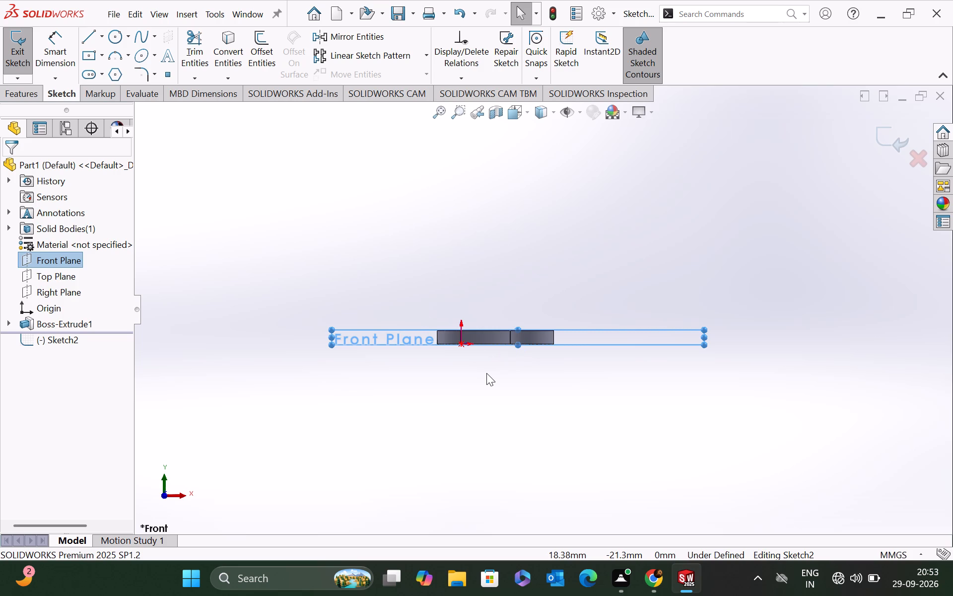
Convert the plate's vertical end edge and the adjoining top edge at the two-boss end into sketch entities.
scroll(551, 343, down, 3)
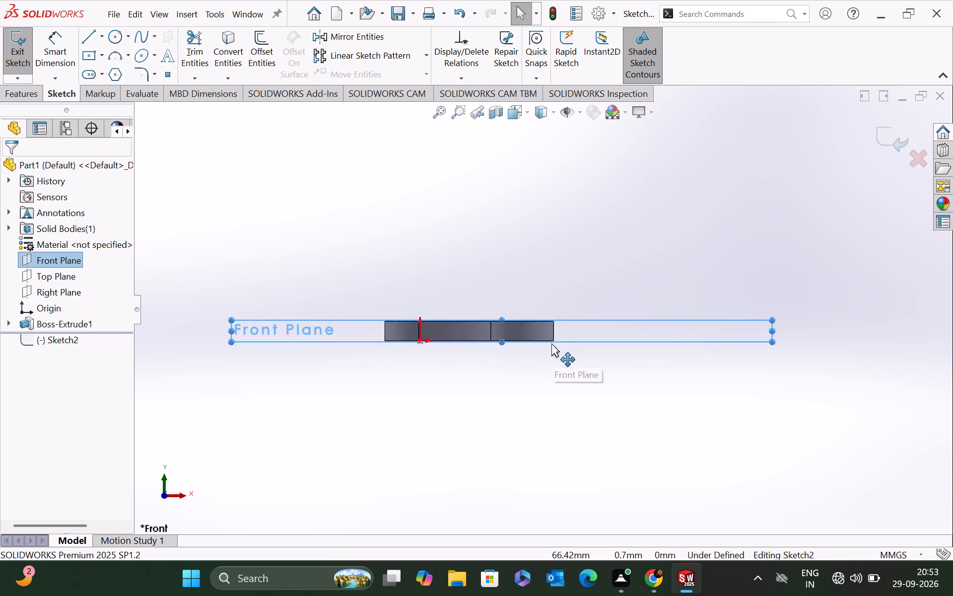
scroll(551, 343, down, 2)
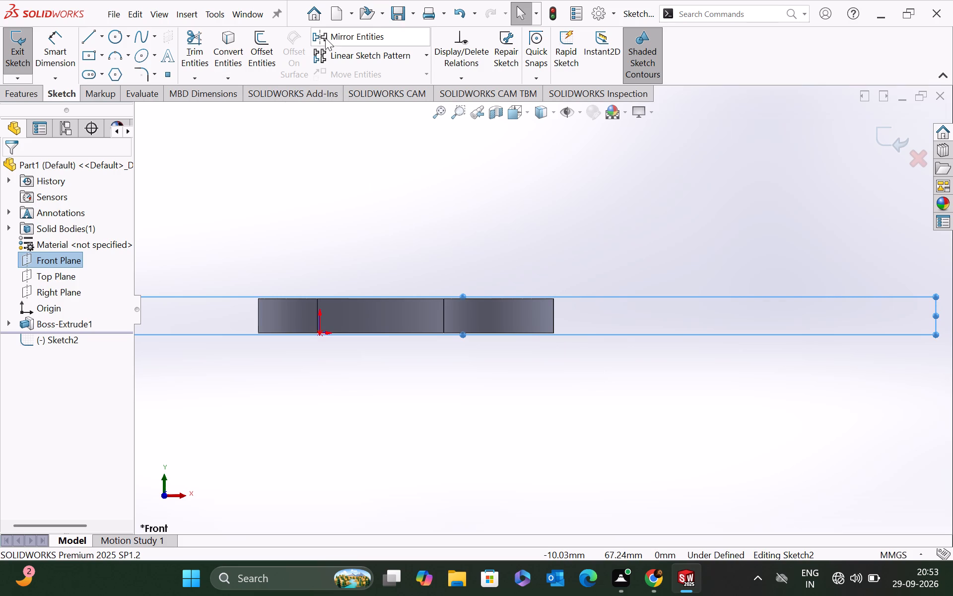
click(223, 59)
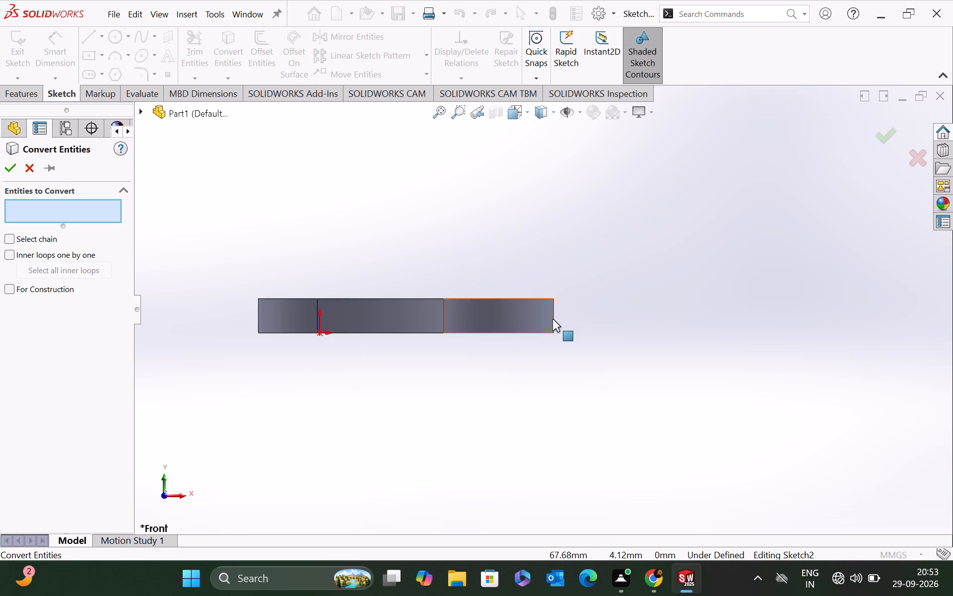
click(554, 320)
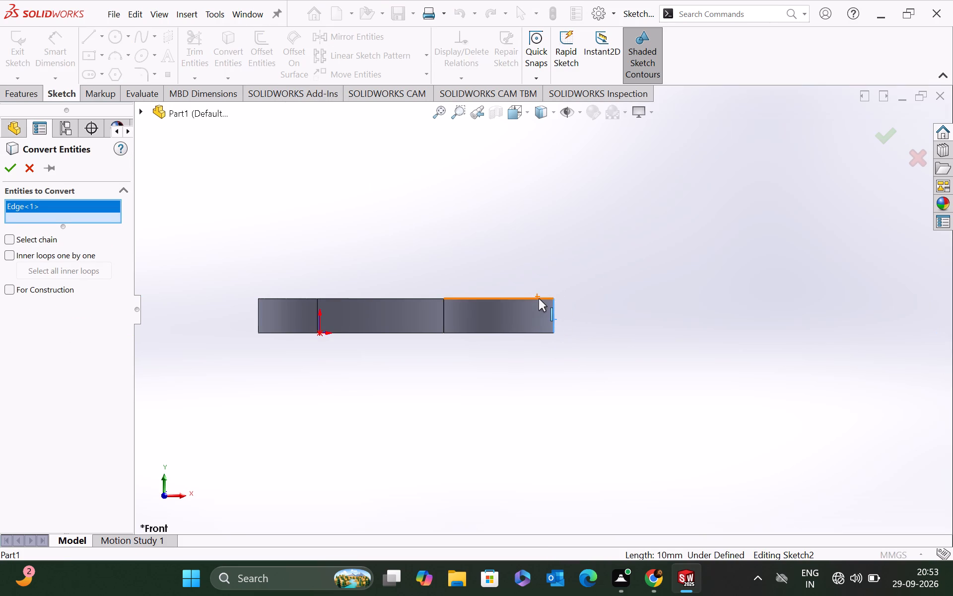
click(539, 298)
click(12, 169)
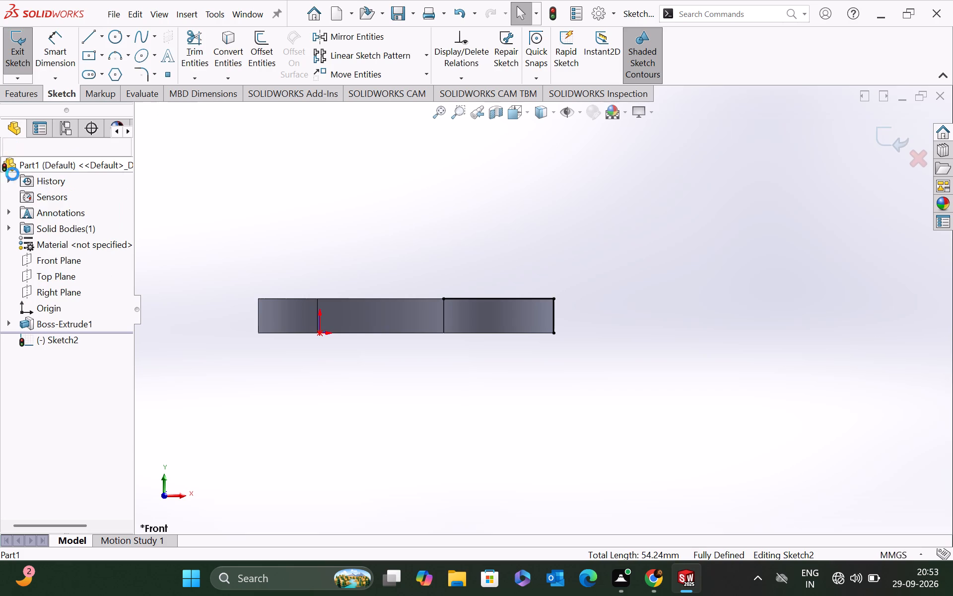
Sketch two concentric circles beyond the plate's two-boss end, with radii of about 9.8 mm and 3.6 mm.
scroll(671, 265, down, 1)
scroll(615, 312, down, 2)
scroll(547, 326, up, 2)
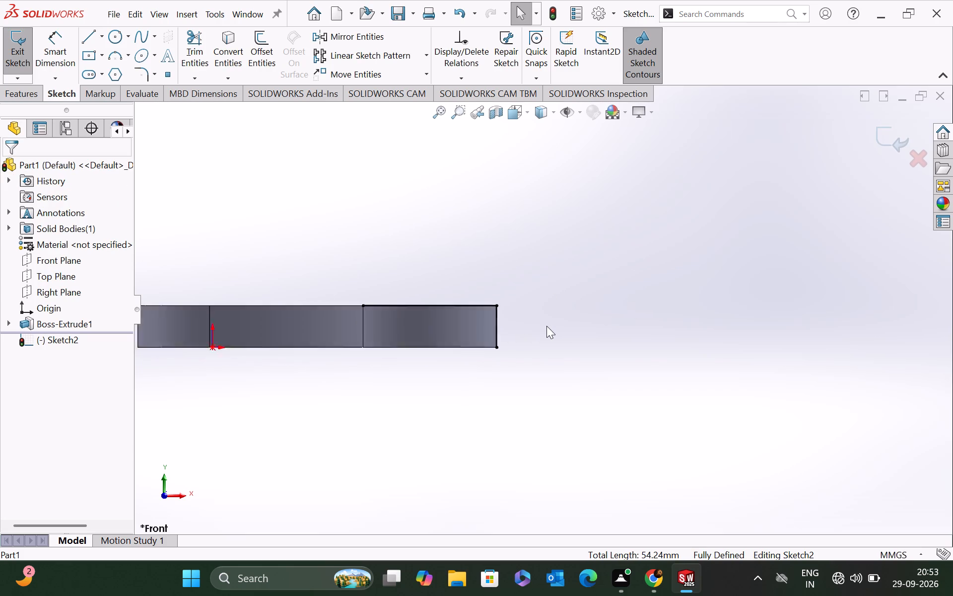
scroll(546, 326, up, 2)
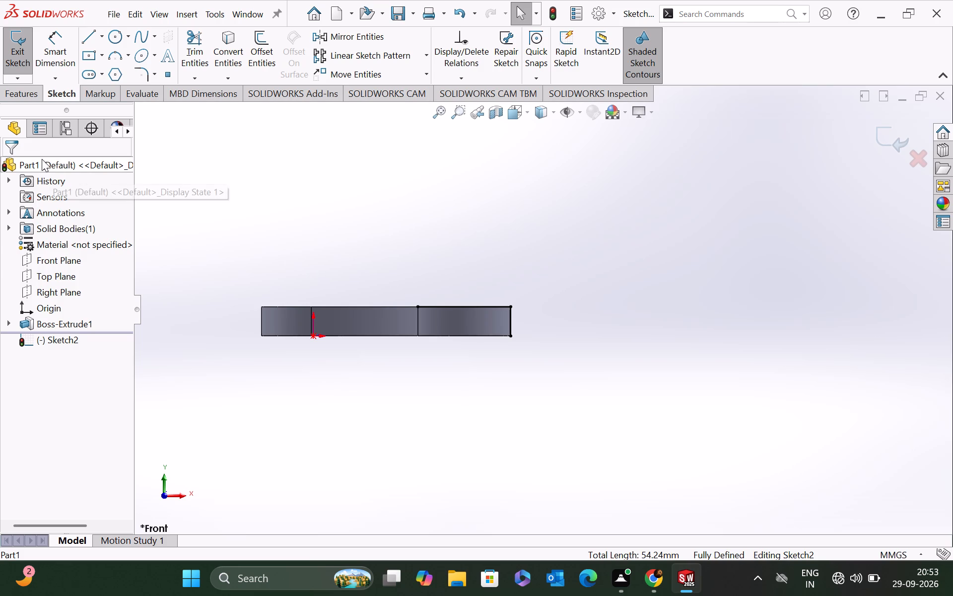
click(115, 38)
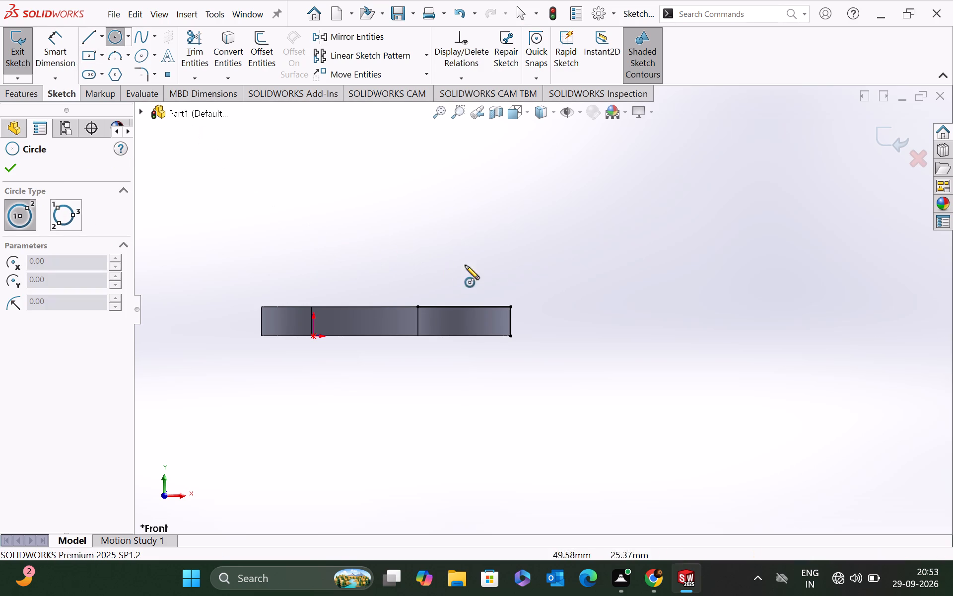
click(602, 285)
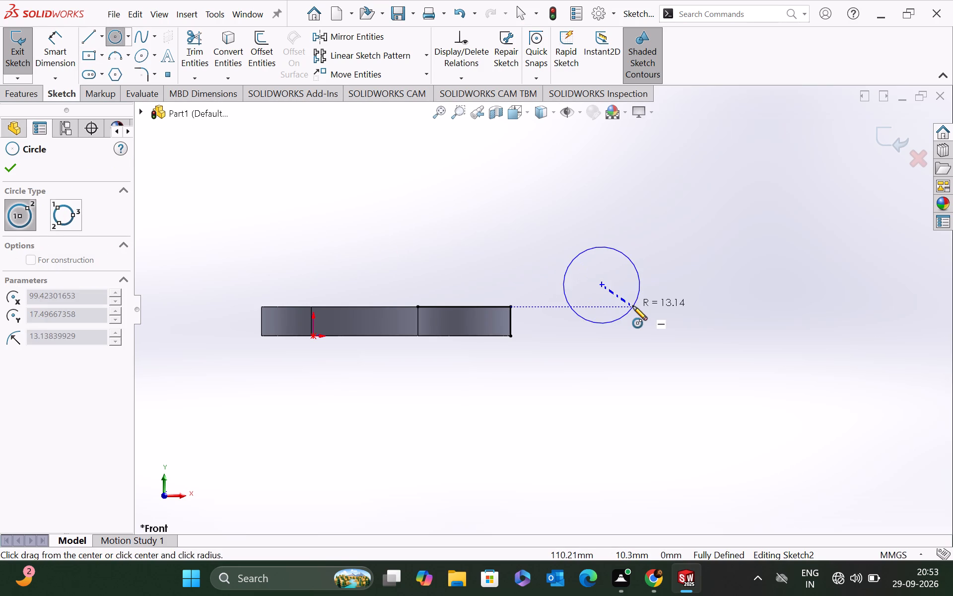
click(625, 300)
click(602, 284)
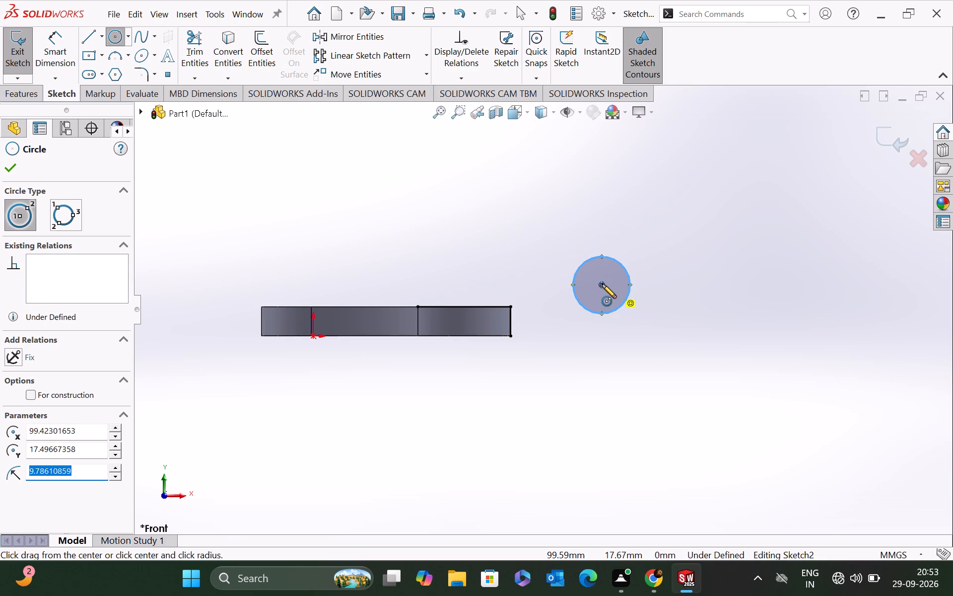
click(609, 293)
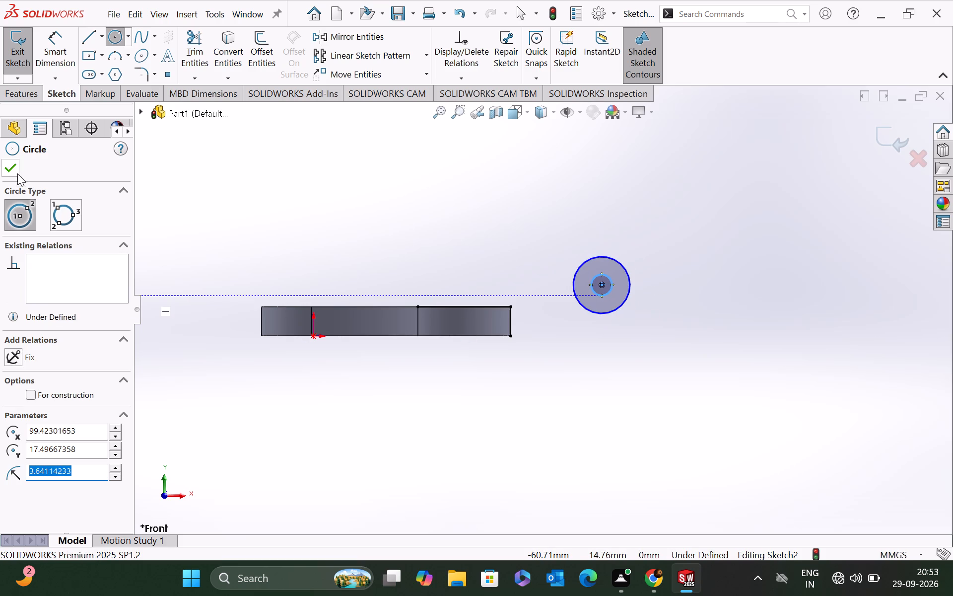
click(8, 163)
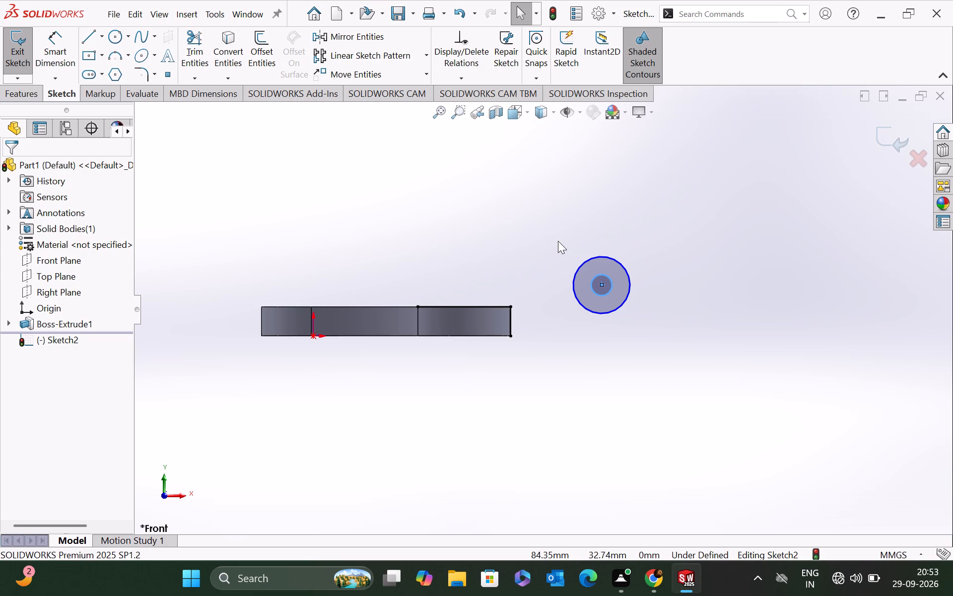
Dimension the concentric circles, setting the inner diameter to 20 mm and the outer diameter to 44 mm.
click(62, 51)
click(611, 283)
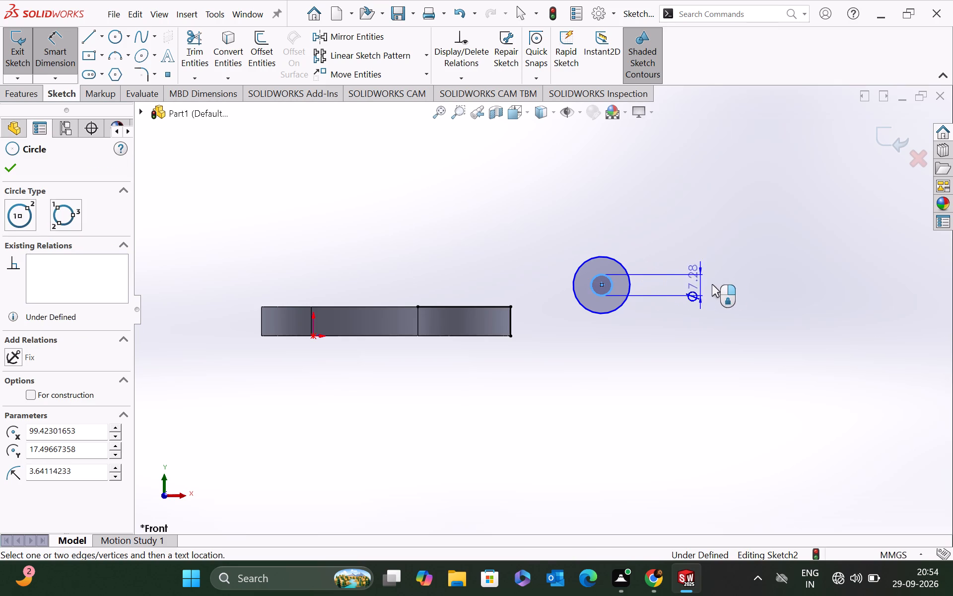
click(753, 284)
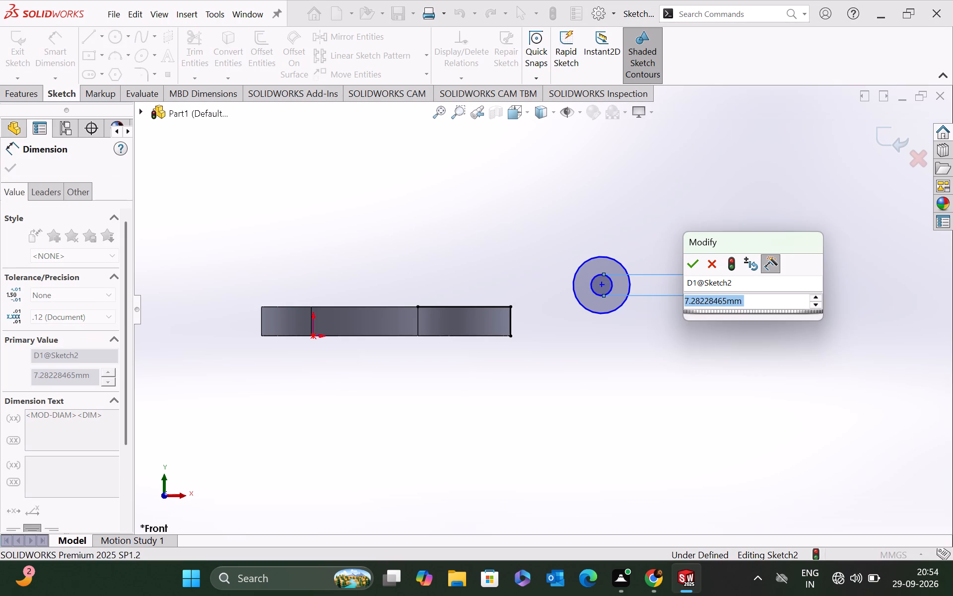
key(2)
key(0)
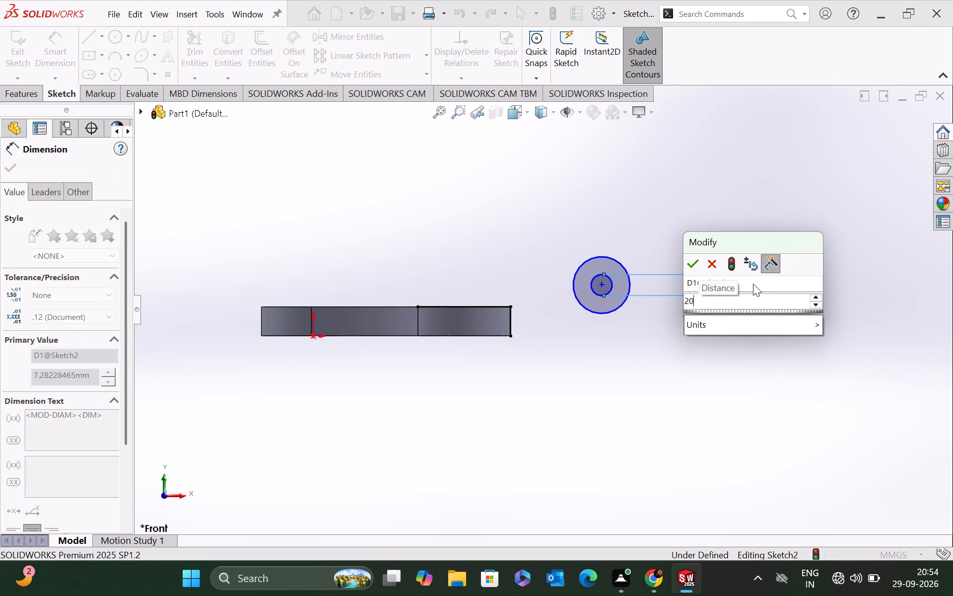
key(Return)
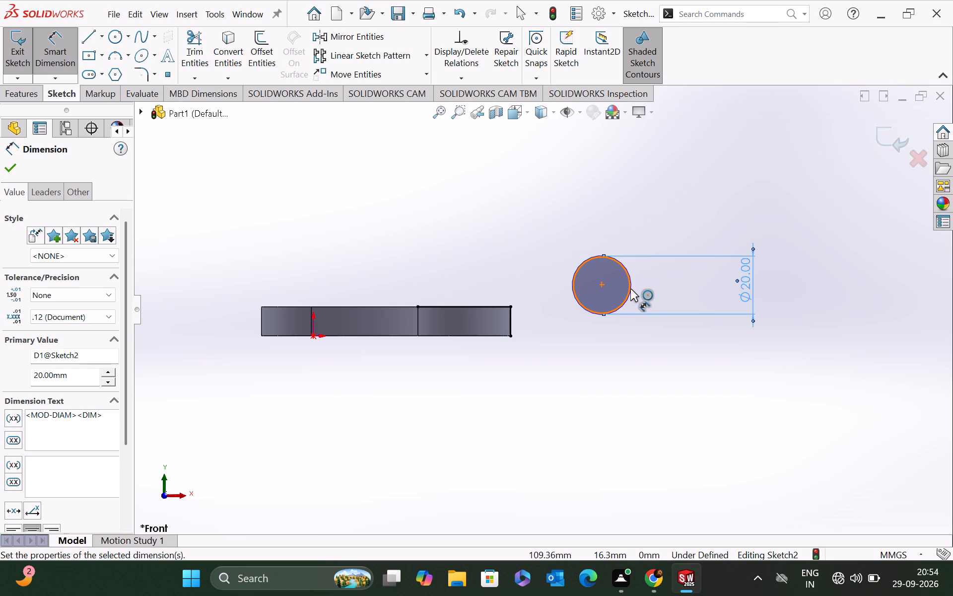
click(630, 289)
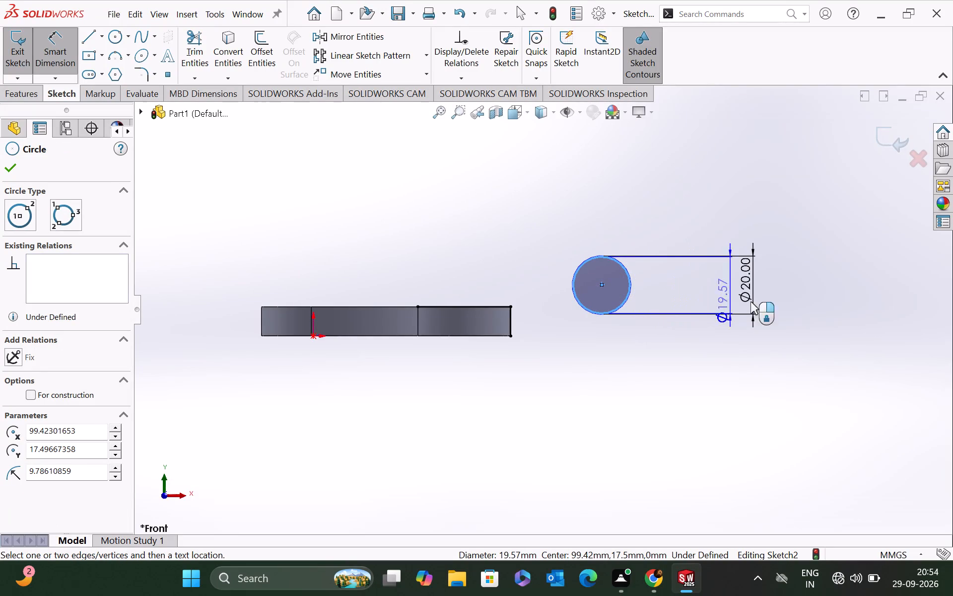
click(827, 309)
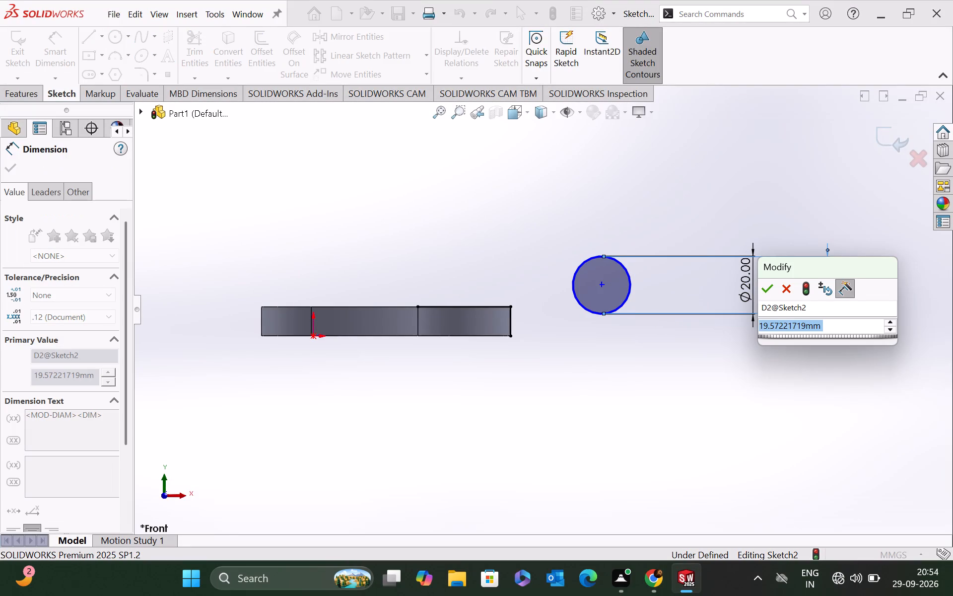
text(44)
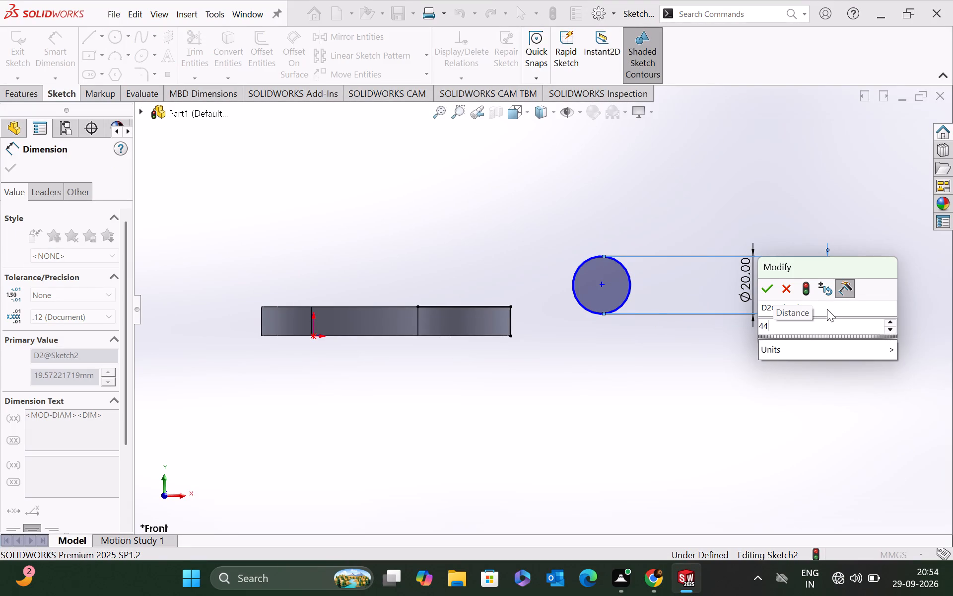
key(Return)
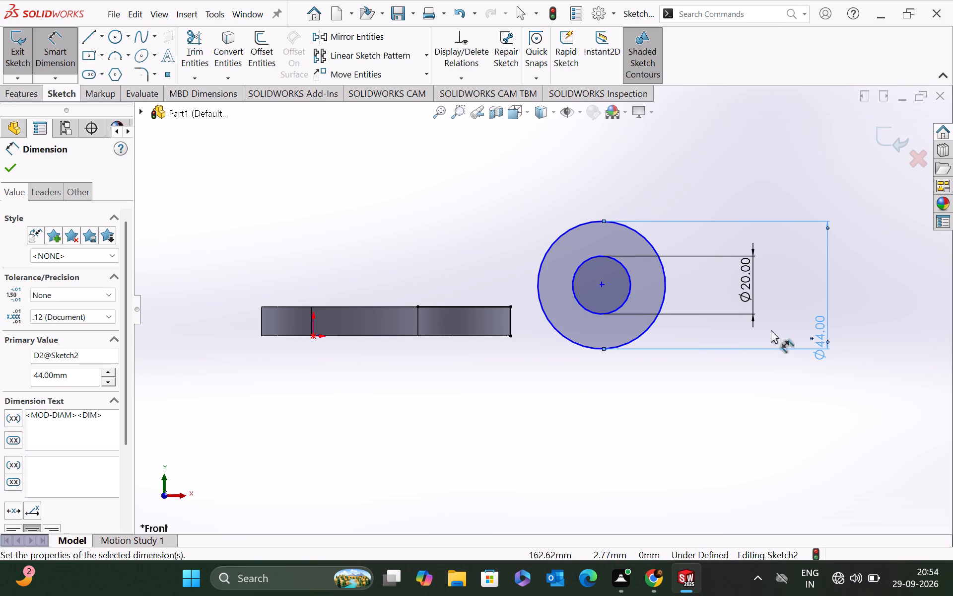
Locate the circles' centre 41 mm horizontally from the plate's end edge and 22 mm above its lower end corner.
click(511, 317)
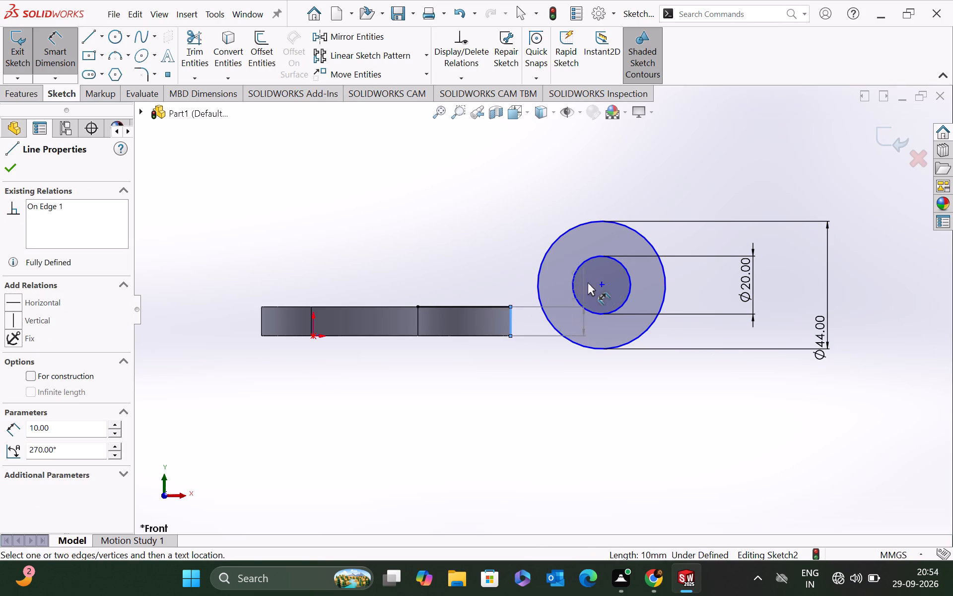
click(603, 284)
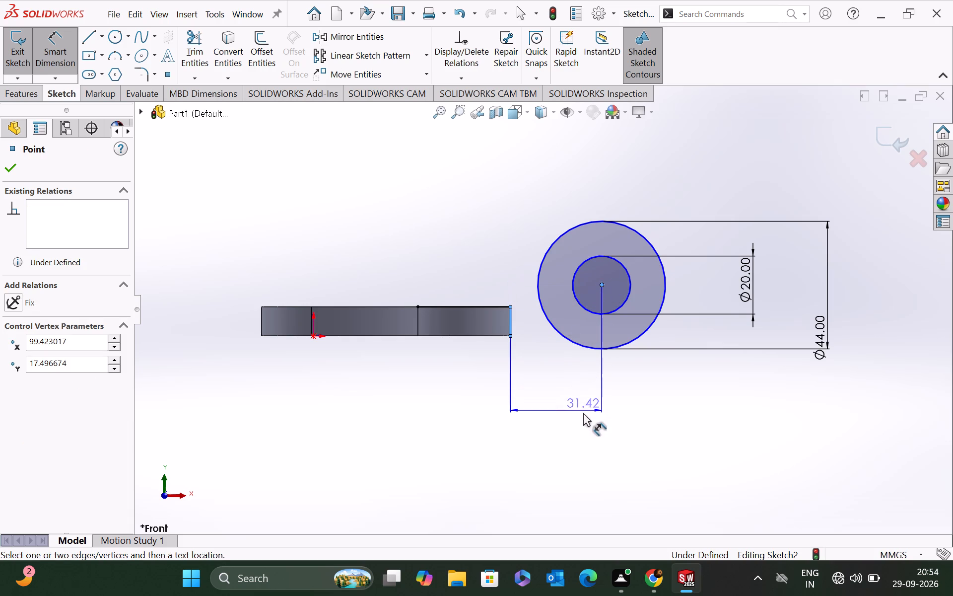
click(583, 413)
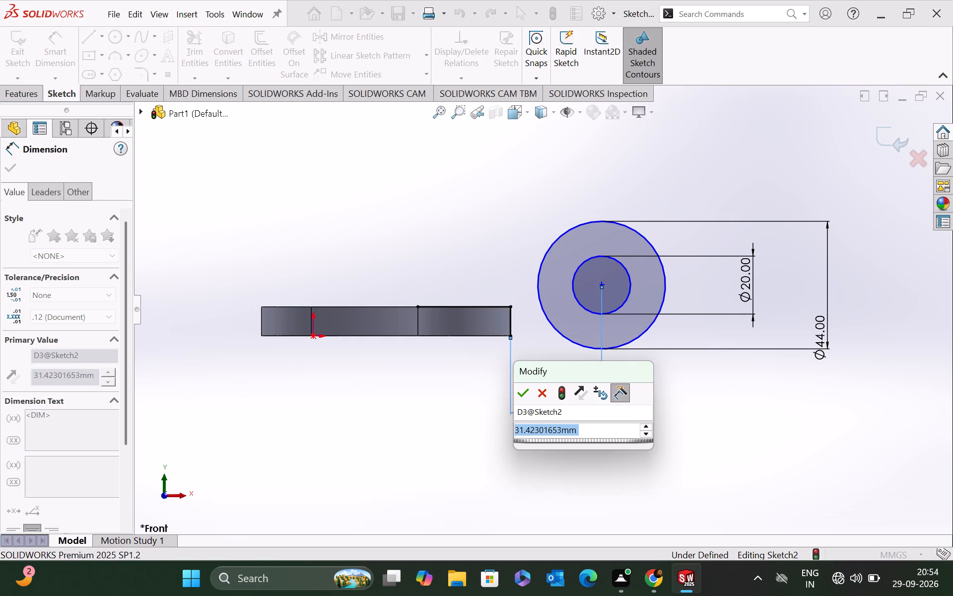
text(41)
key(Return)
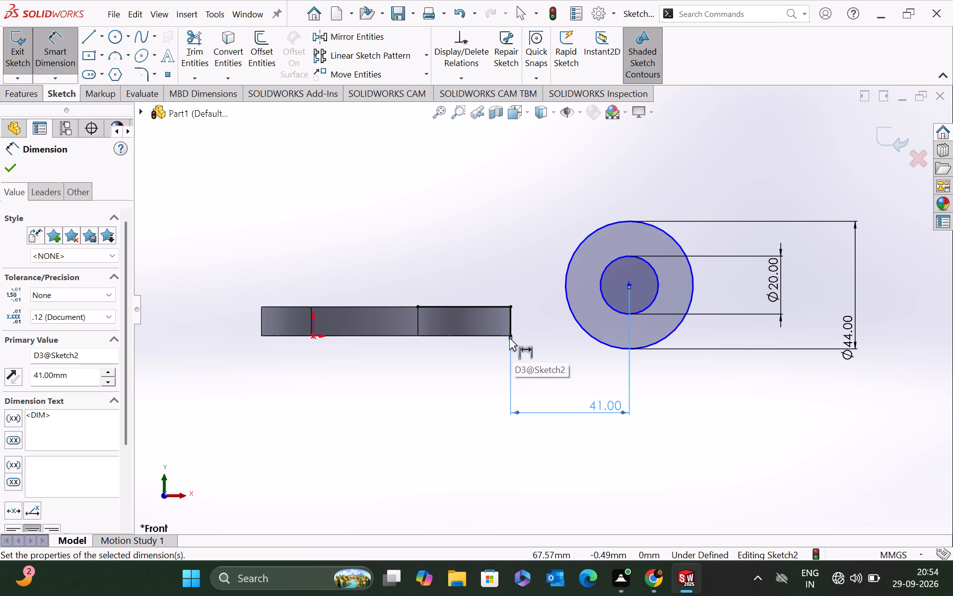
click(510, 335)
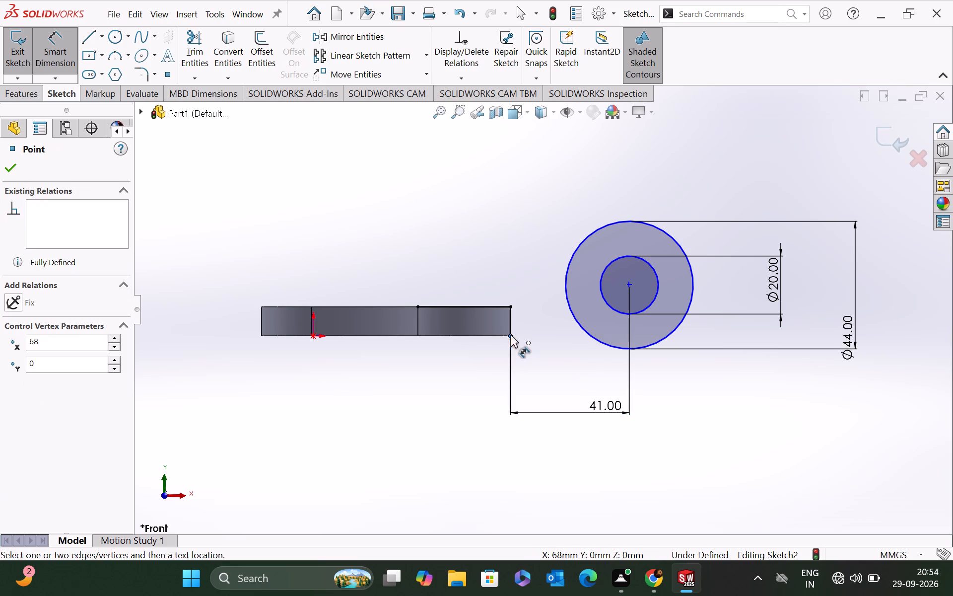
click(628, 284)
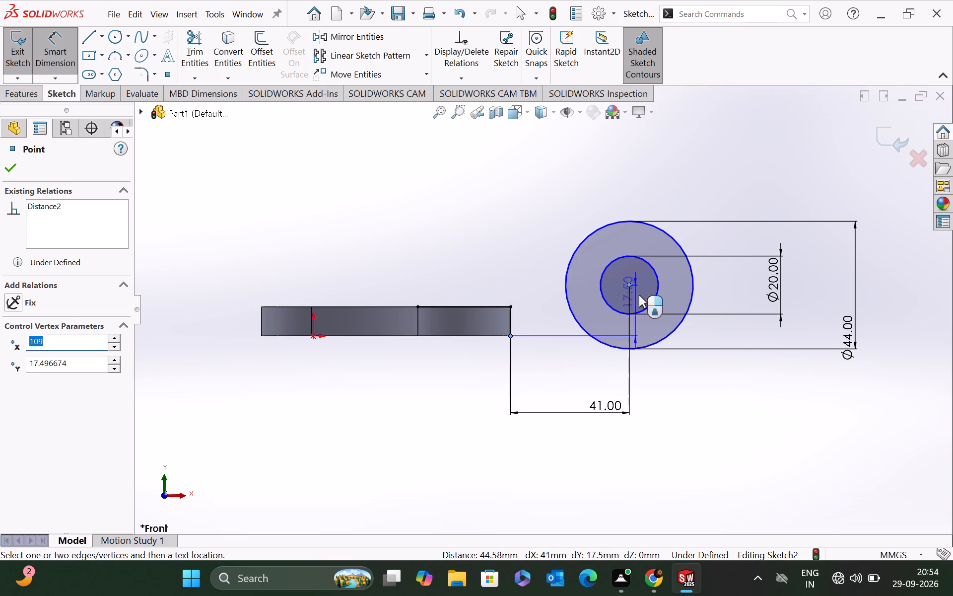
click(896, 313)
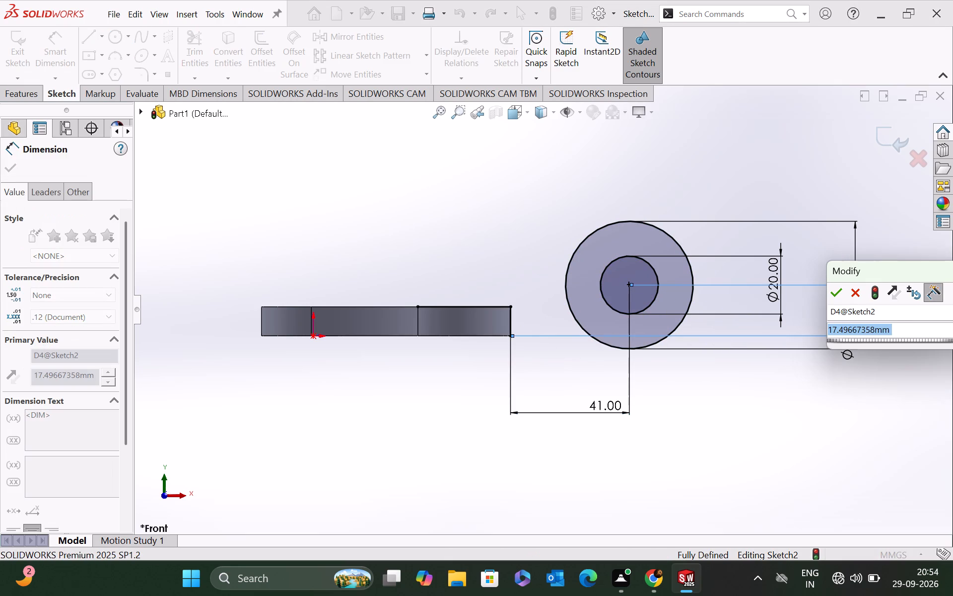
key(2)
key(2)
key(Return)
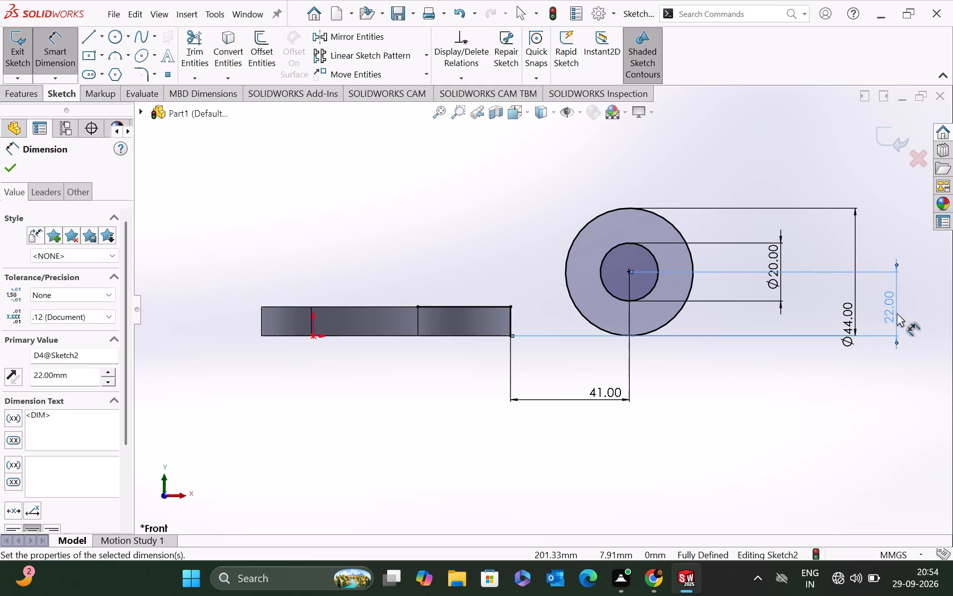
click(15, 166)
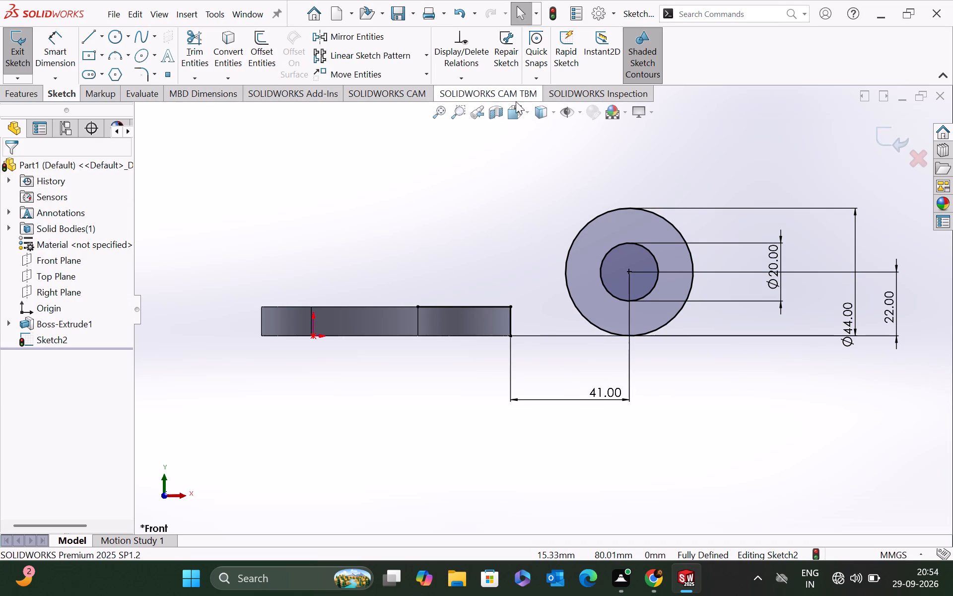
Hide the sketch dimensions in the view.
click(580, 112)
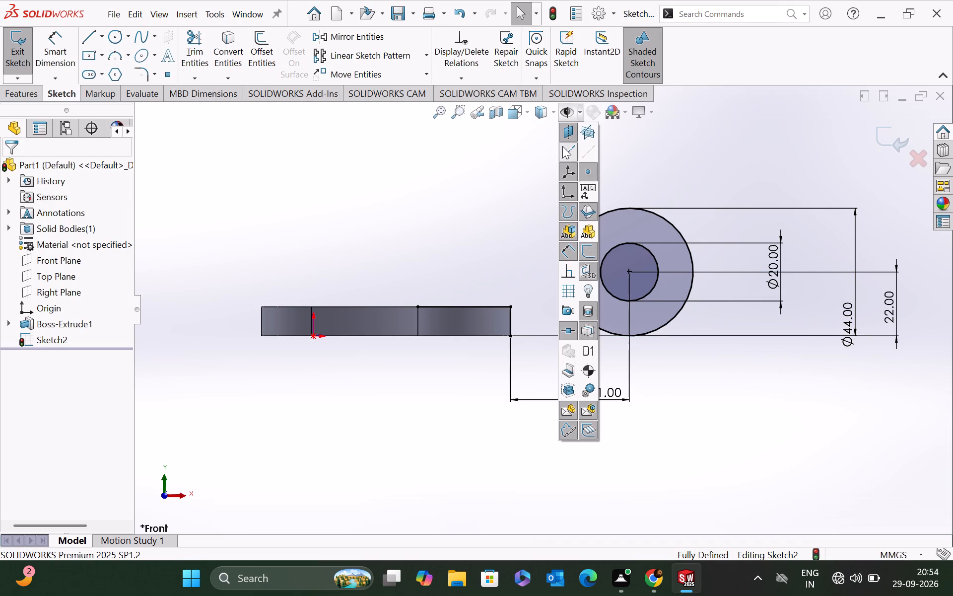
click(569, 253)
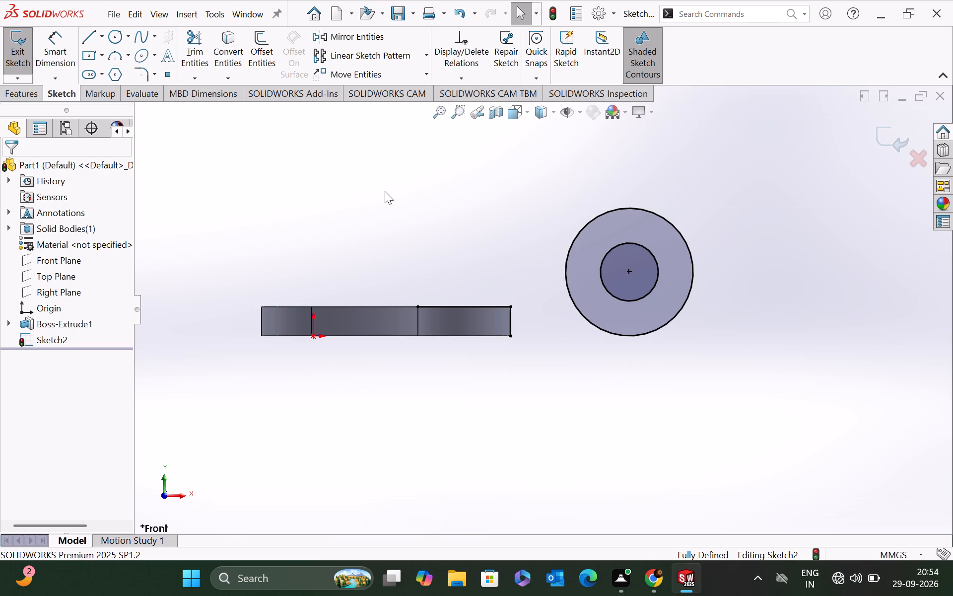
click(385, 191)
Draw a horizontal line from the plate's lower end corner to the lowest point of the 44 mm circle.
click(92, 32)
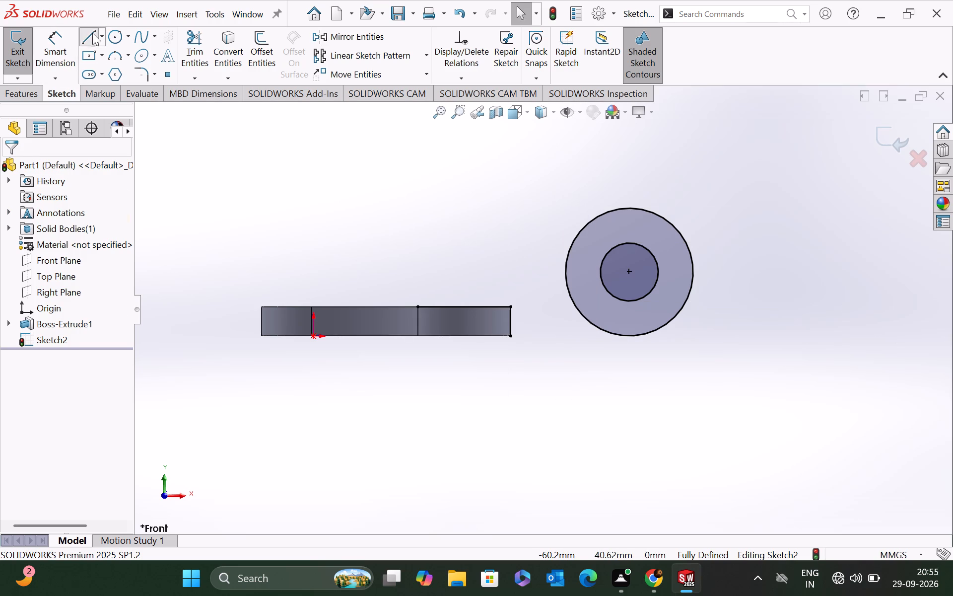
click(511, 337)
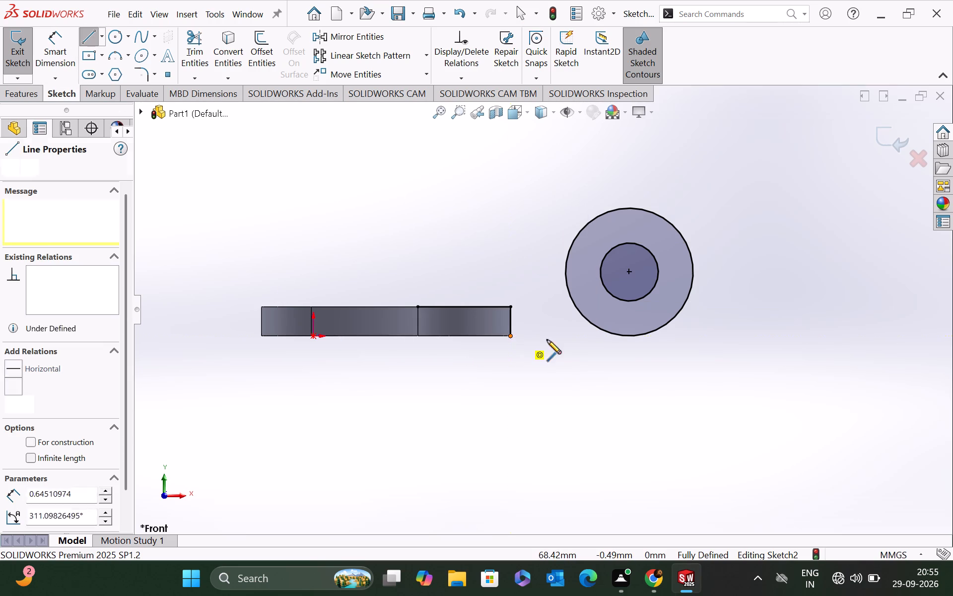
click(630, 337)
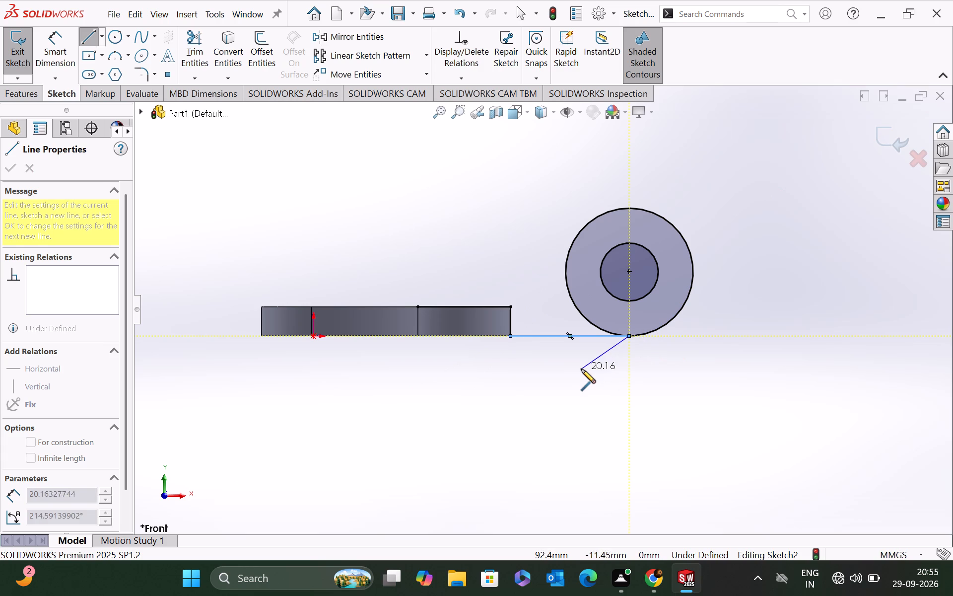
key(Escape)
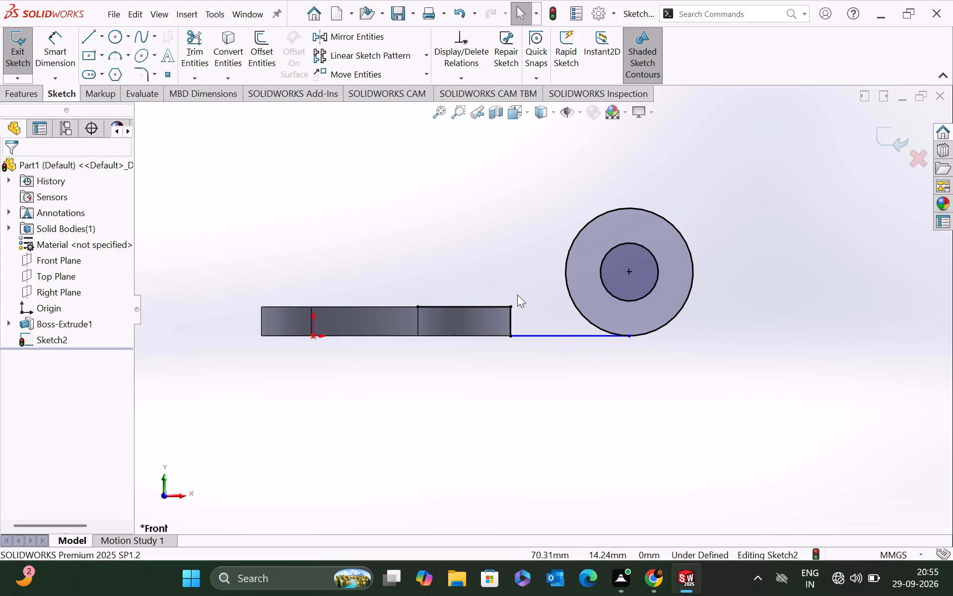
Sketch a three-point arc in the space above the plate's end and beside the 44 mm circle, bulging down toward the plate.
scroll(517, 297, down, 5)
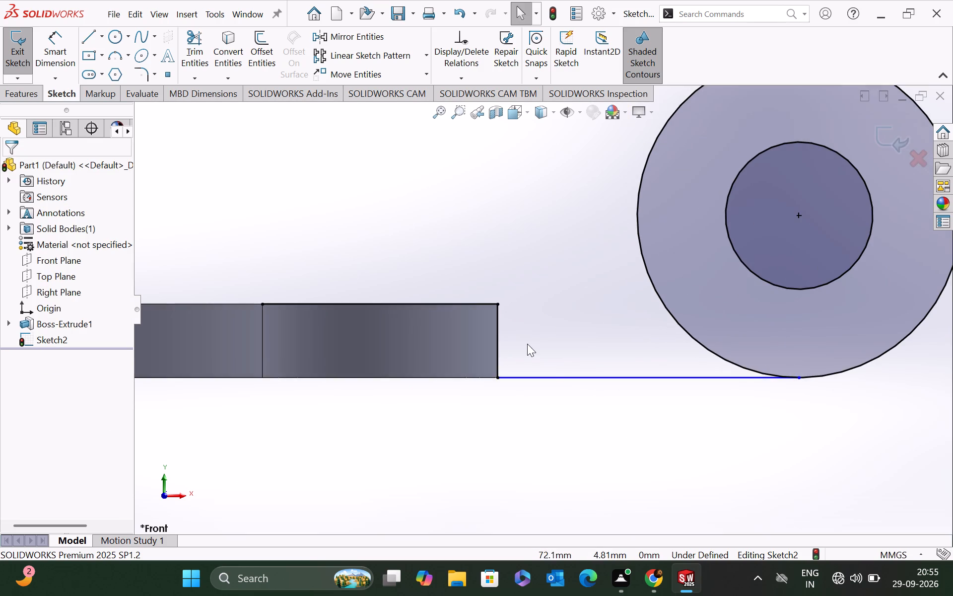
scroll(527, 344, up, 3)
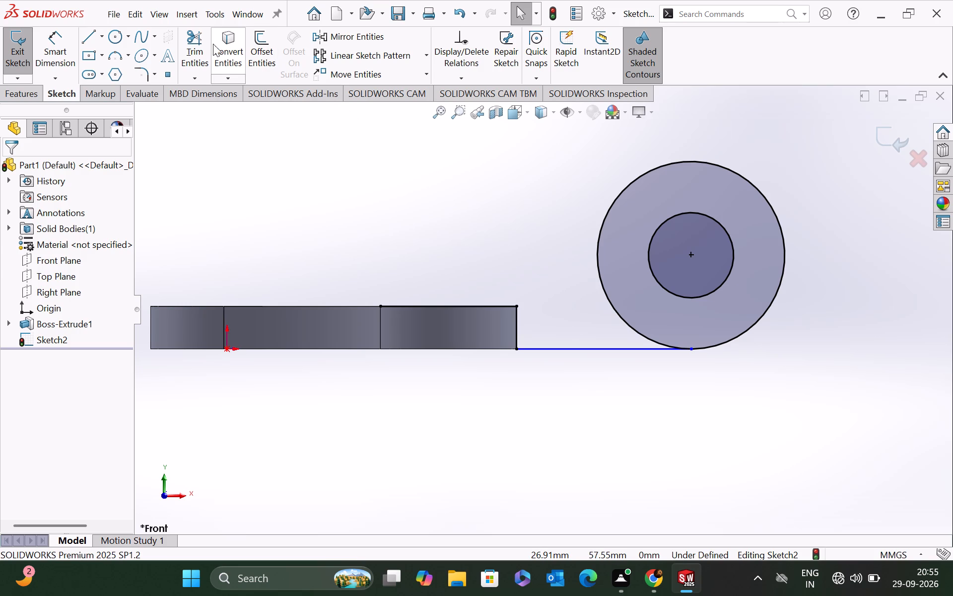
click(120, 55)
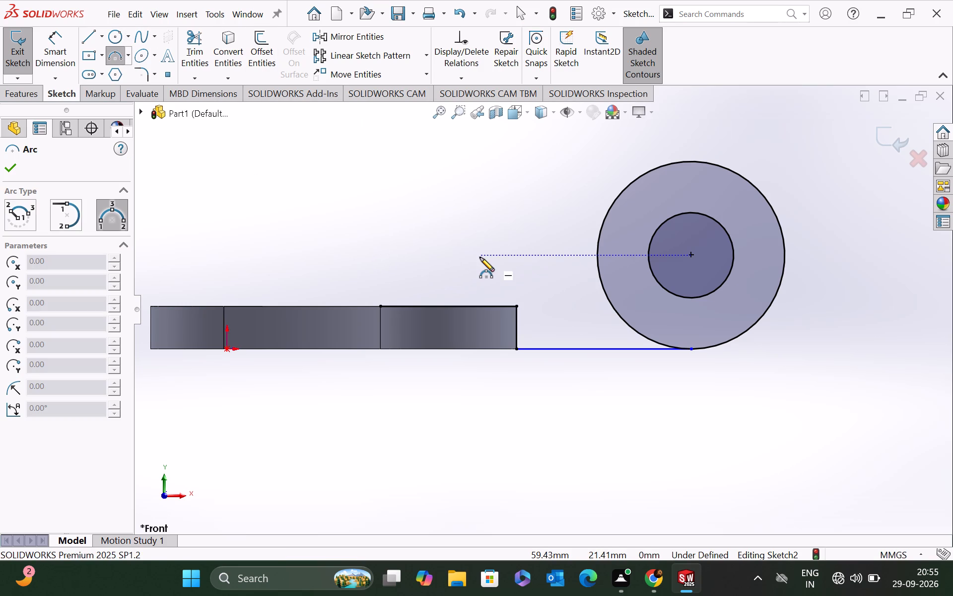
click(480, 258)
click(604, 175)
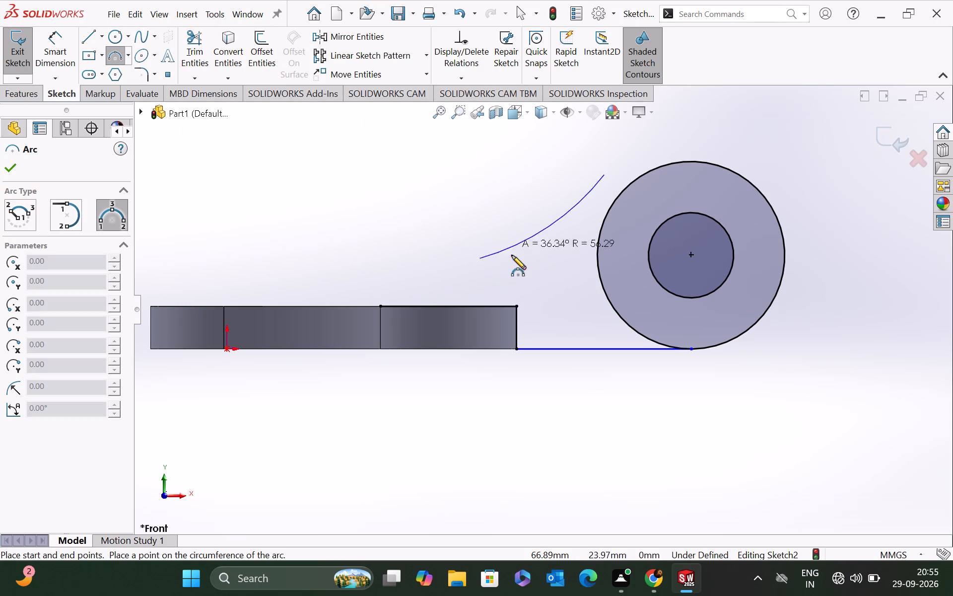
click(513, 268)
key(Escape)
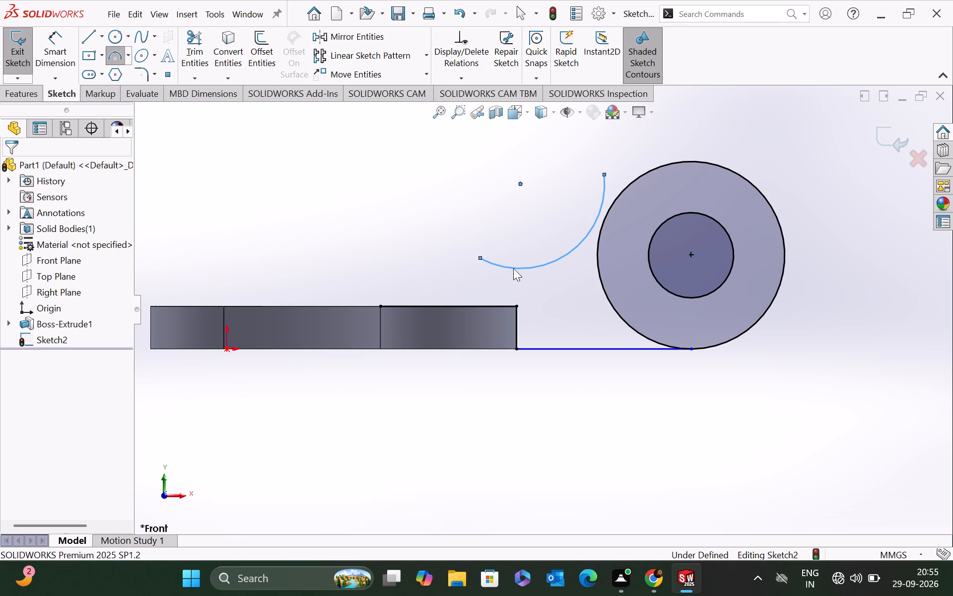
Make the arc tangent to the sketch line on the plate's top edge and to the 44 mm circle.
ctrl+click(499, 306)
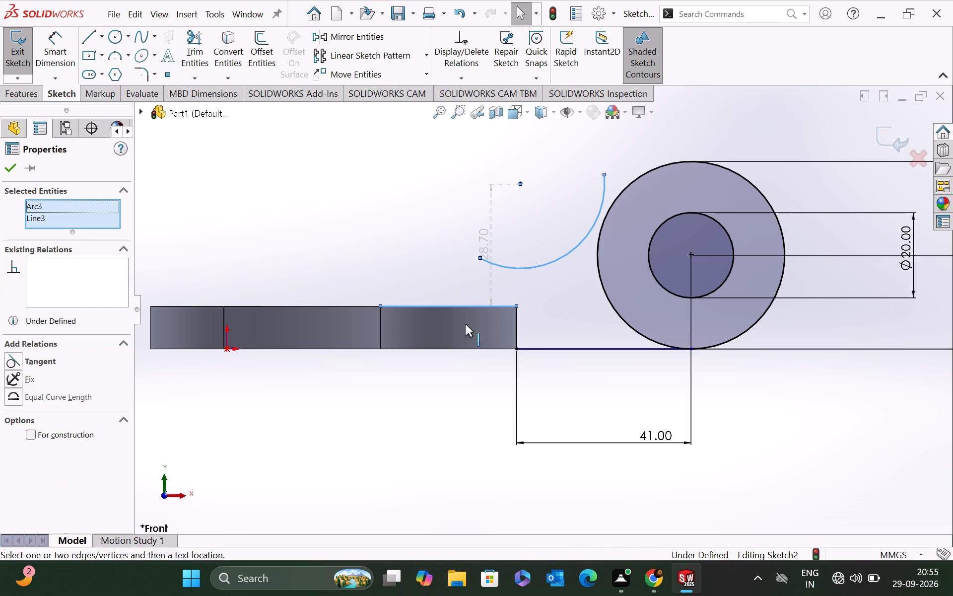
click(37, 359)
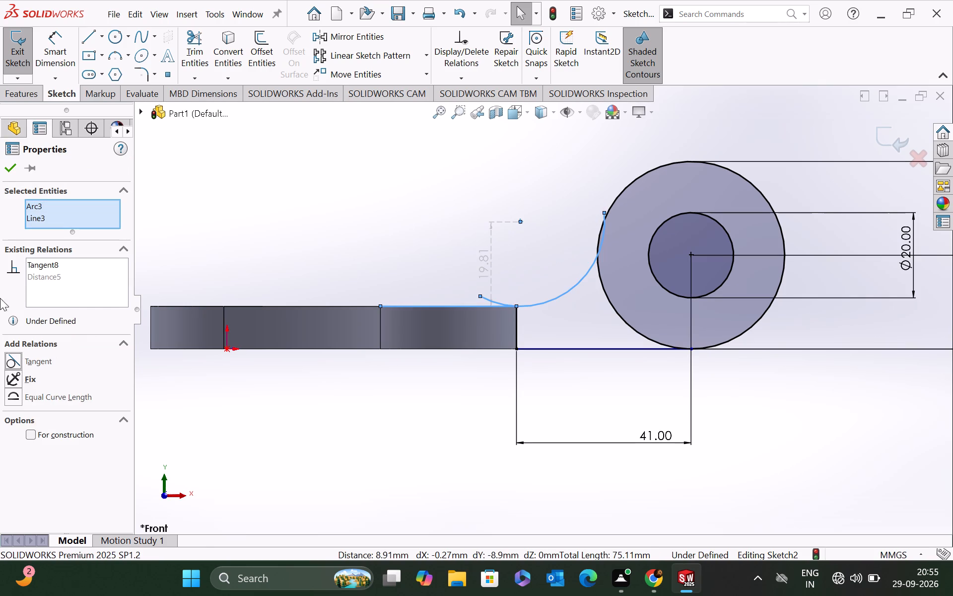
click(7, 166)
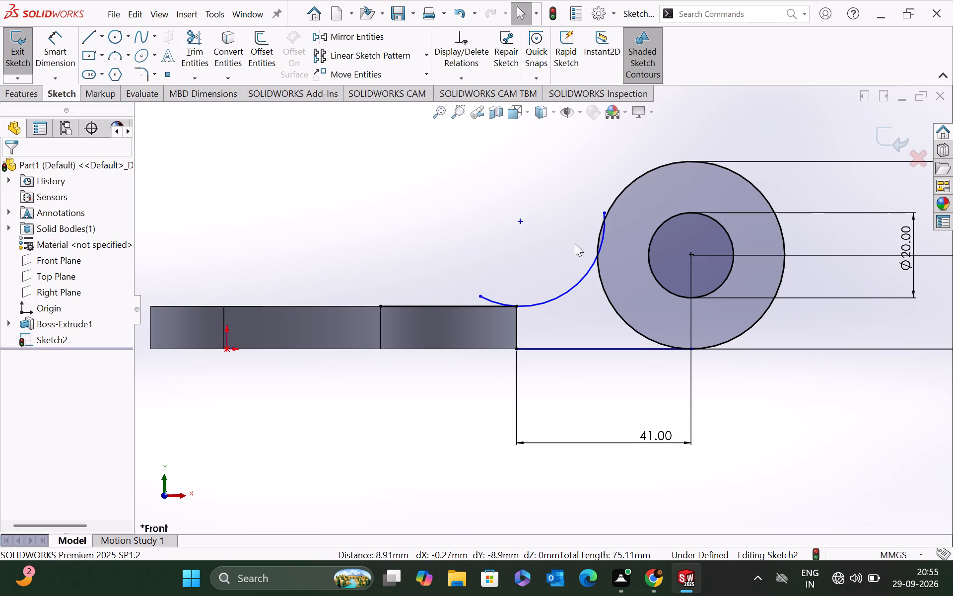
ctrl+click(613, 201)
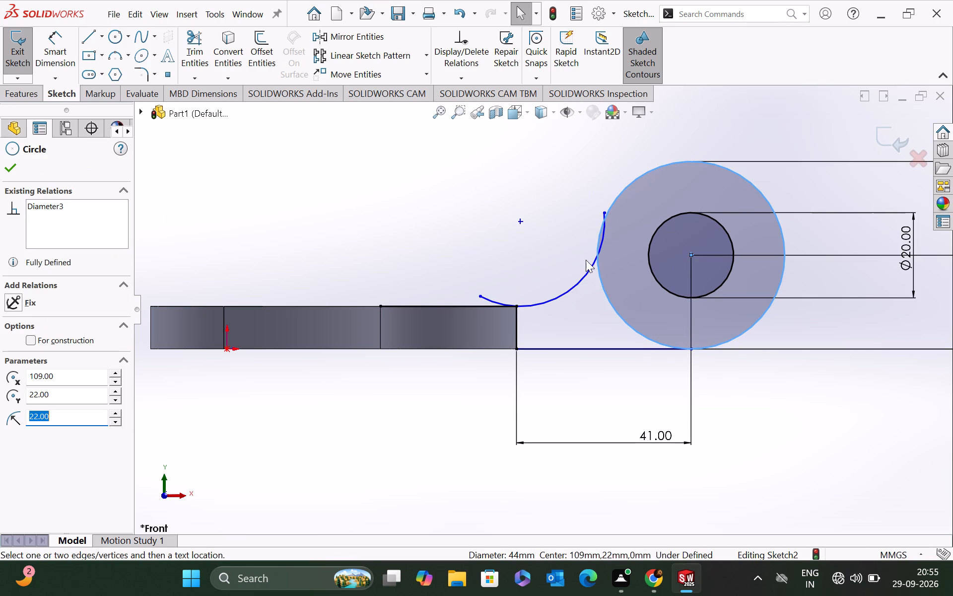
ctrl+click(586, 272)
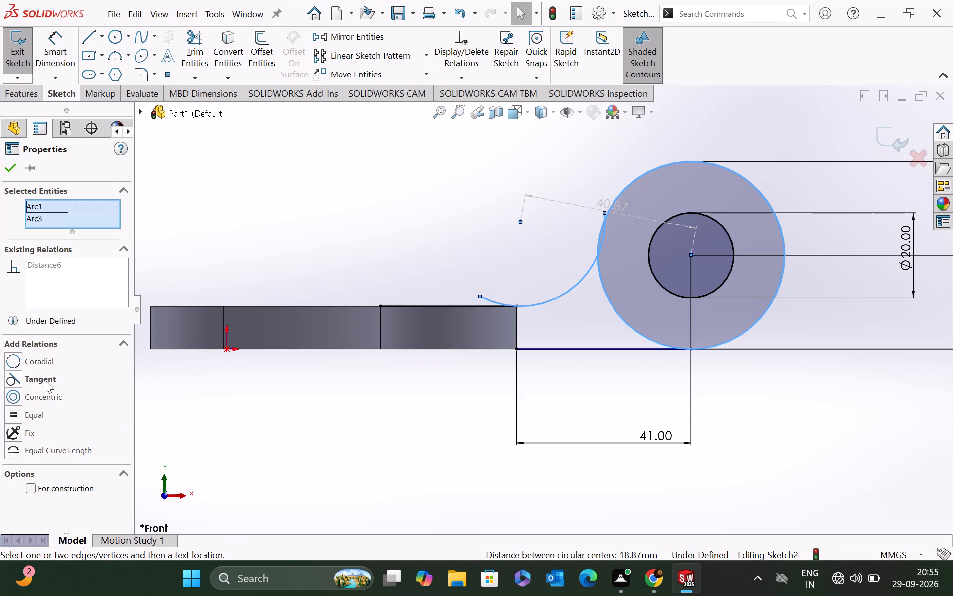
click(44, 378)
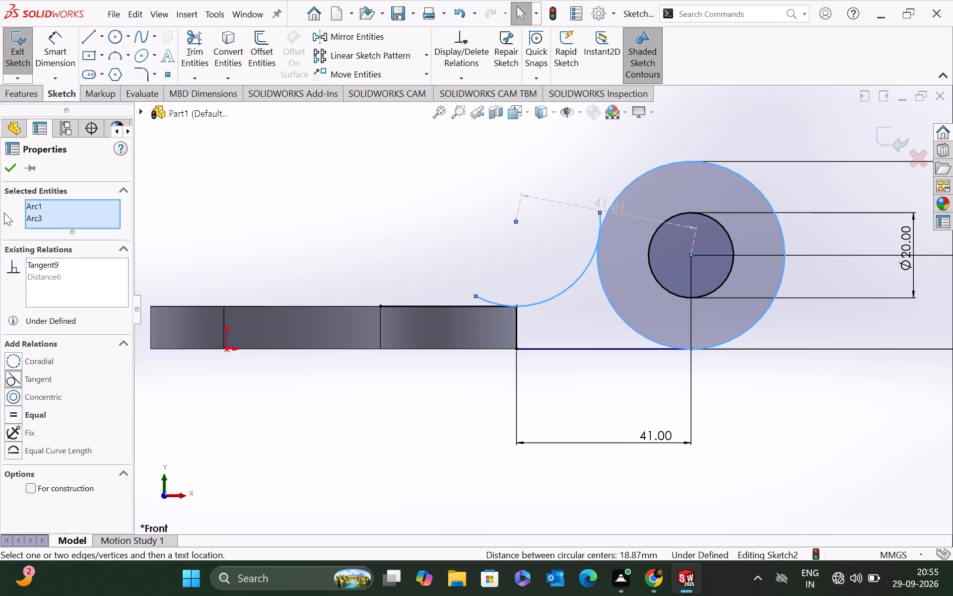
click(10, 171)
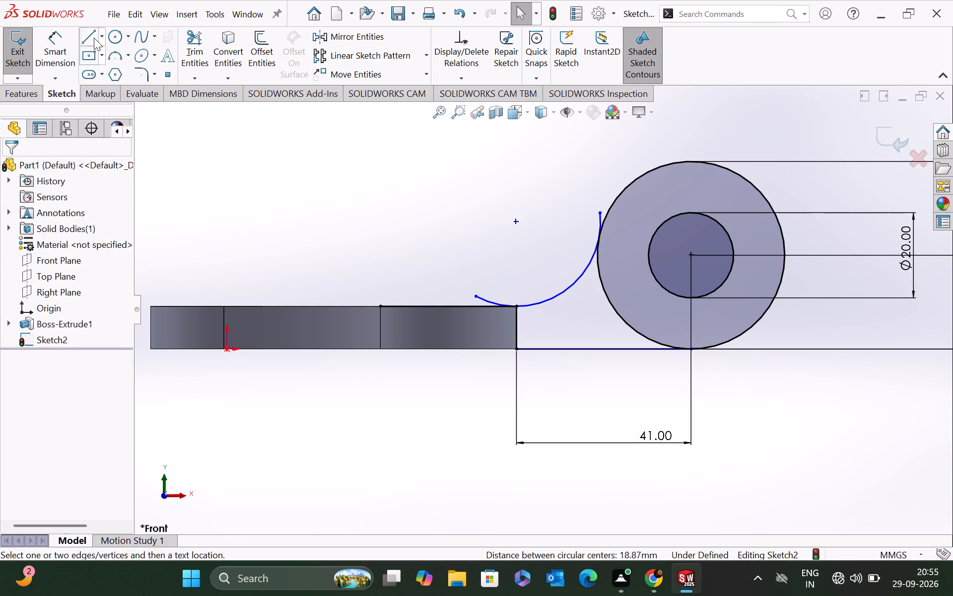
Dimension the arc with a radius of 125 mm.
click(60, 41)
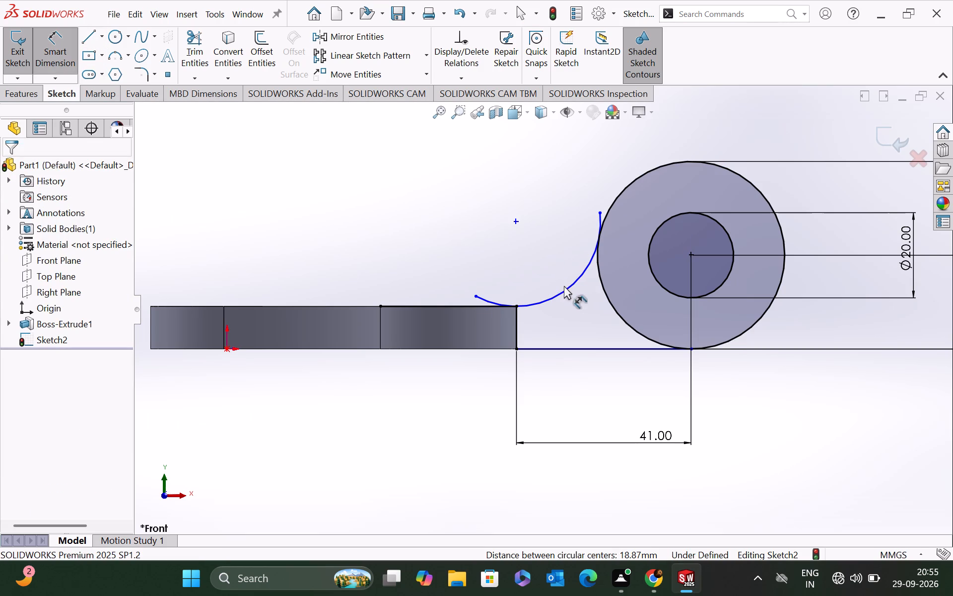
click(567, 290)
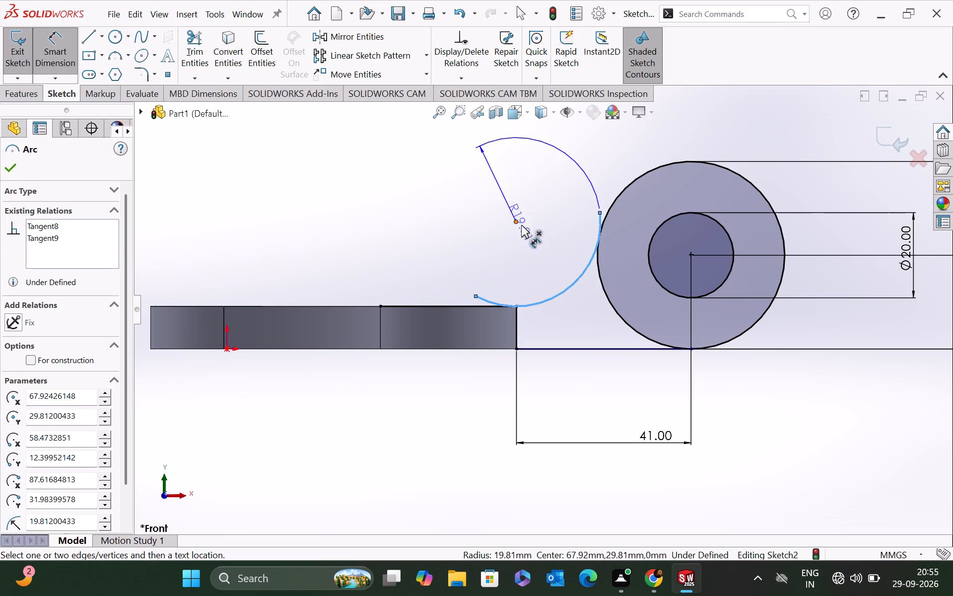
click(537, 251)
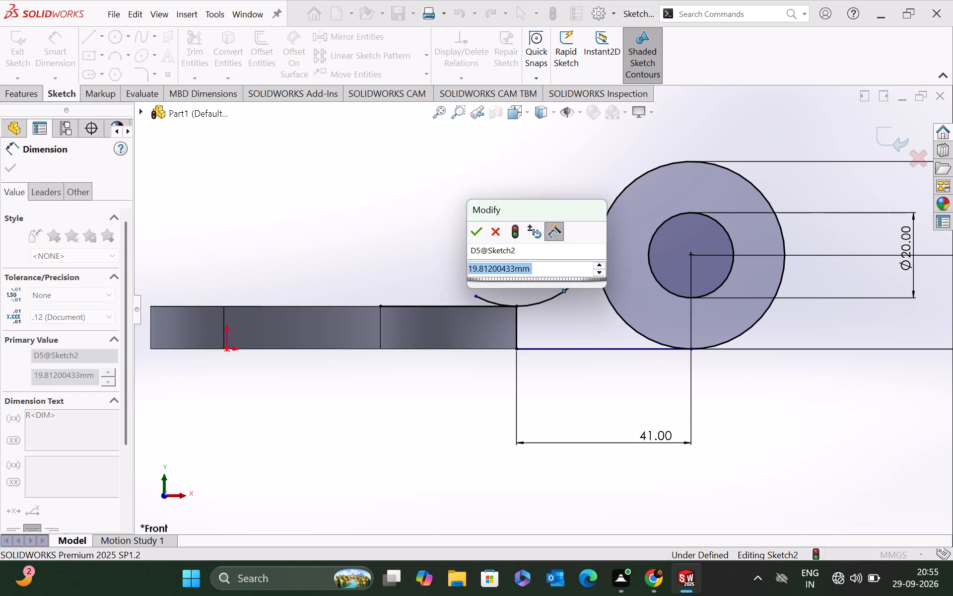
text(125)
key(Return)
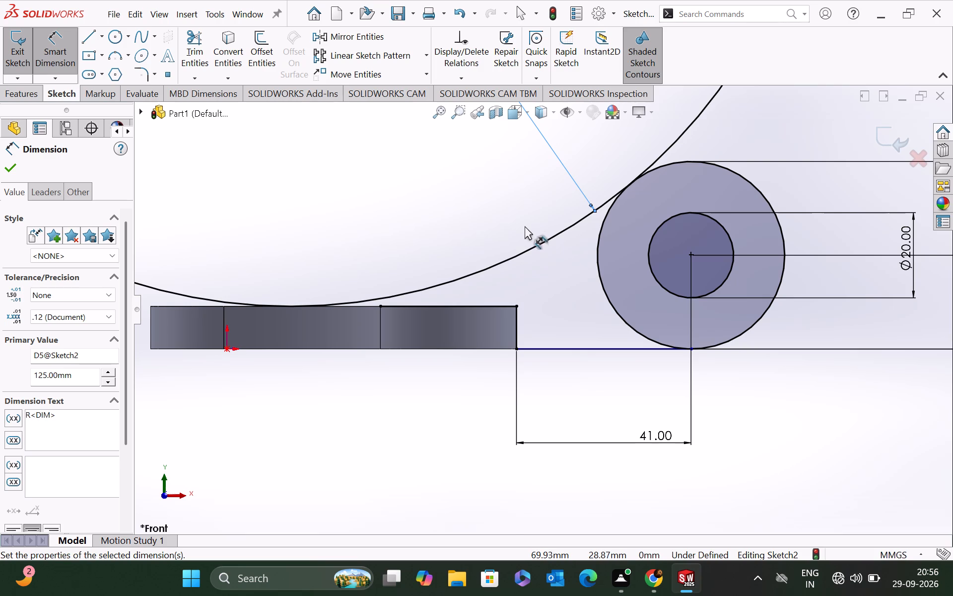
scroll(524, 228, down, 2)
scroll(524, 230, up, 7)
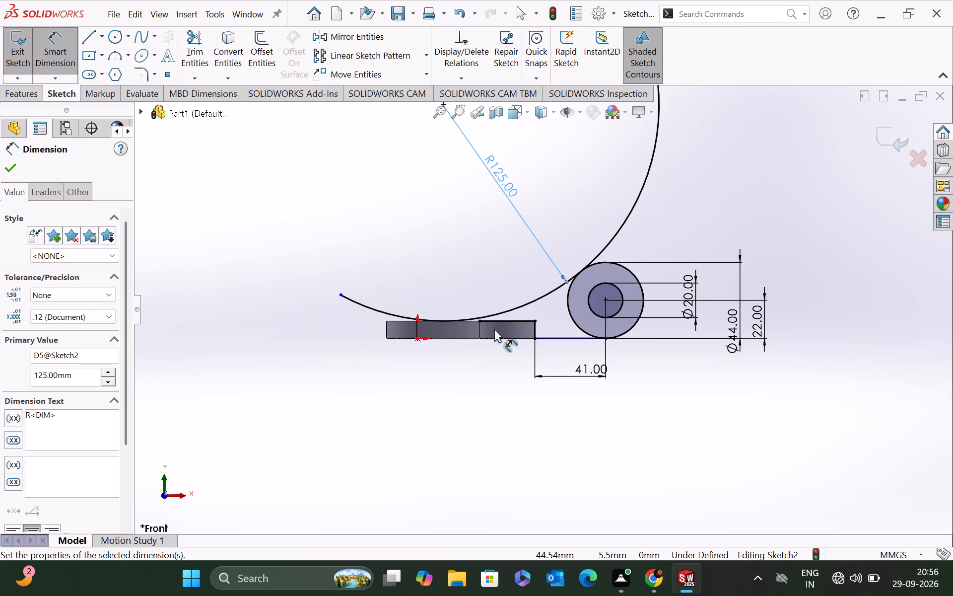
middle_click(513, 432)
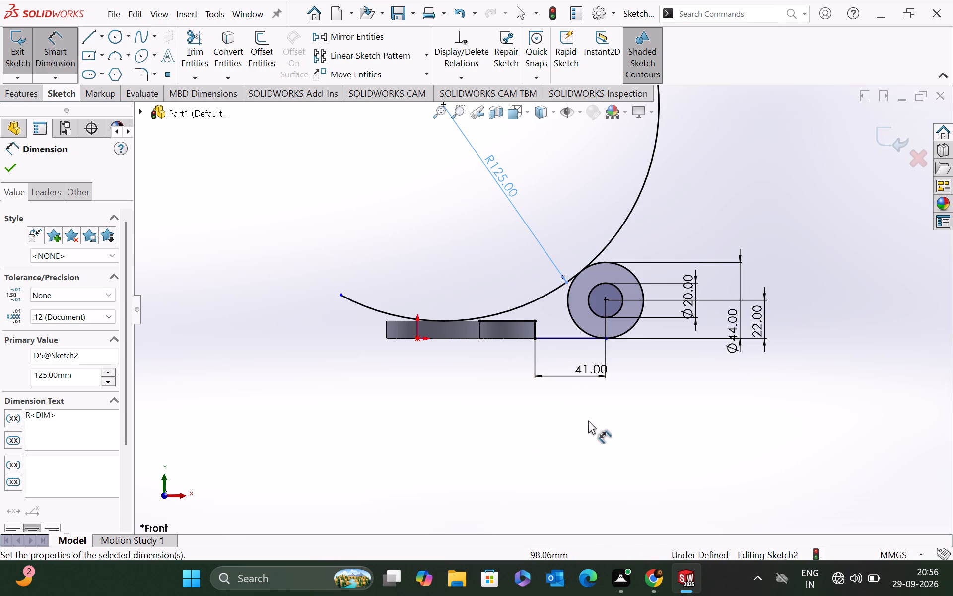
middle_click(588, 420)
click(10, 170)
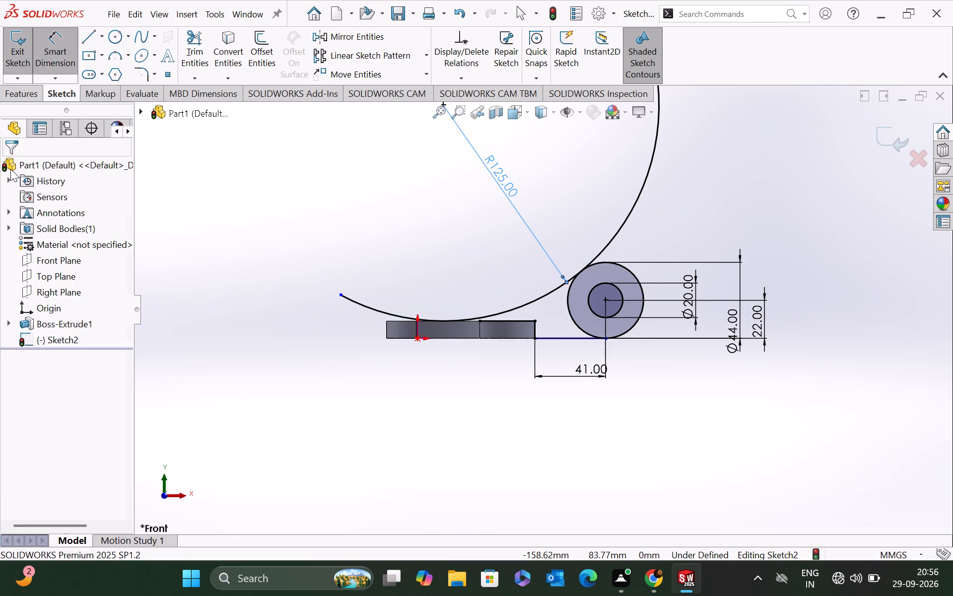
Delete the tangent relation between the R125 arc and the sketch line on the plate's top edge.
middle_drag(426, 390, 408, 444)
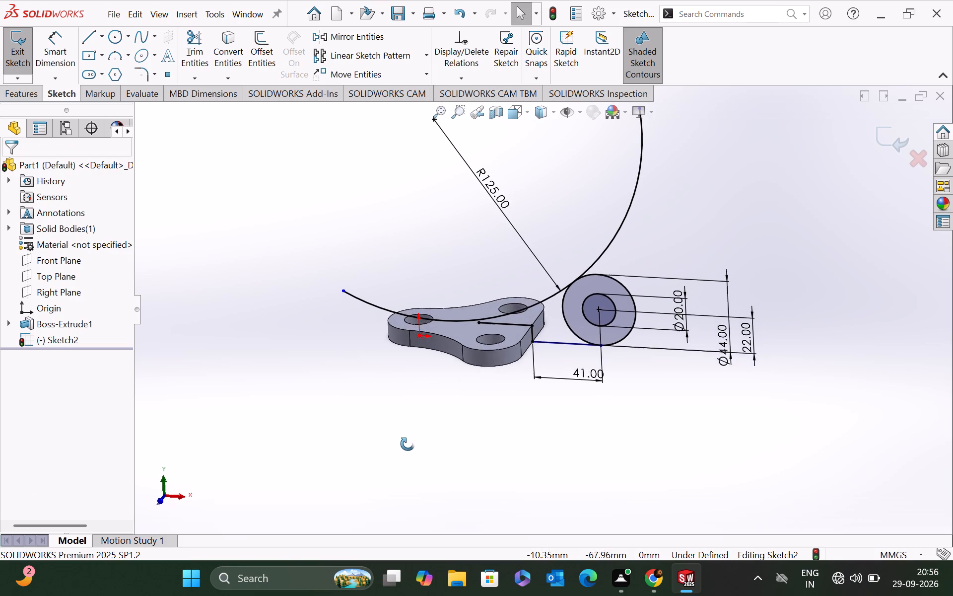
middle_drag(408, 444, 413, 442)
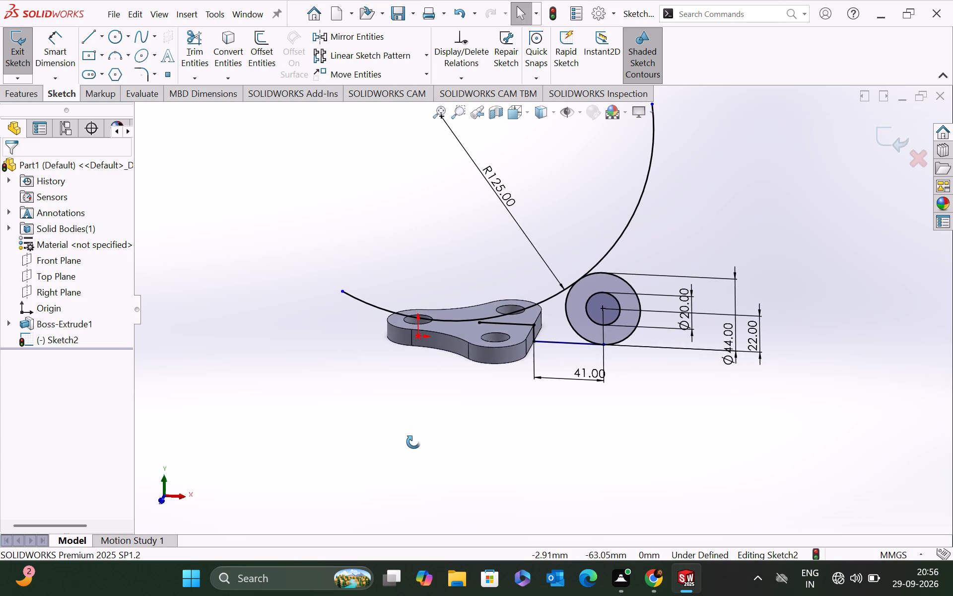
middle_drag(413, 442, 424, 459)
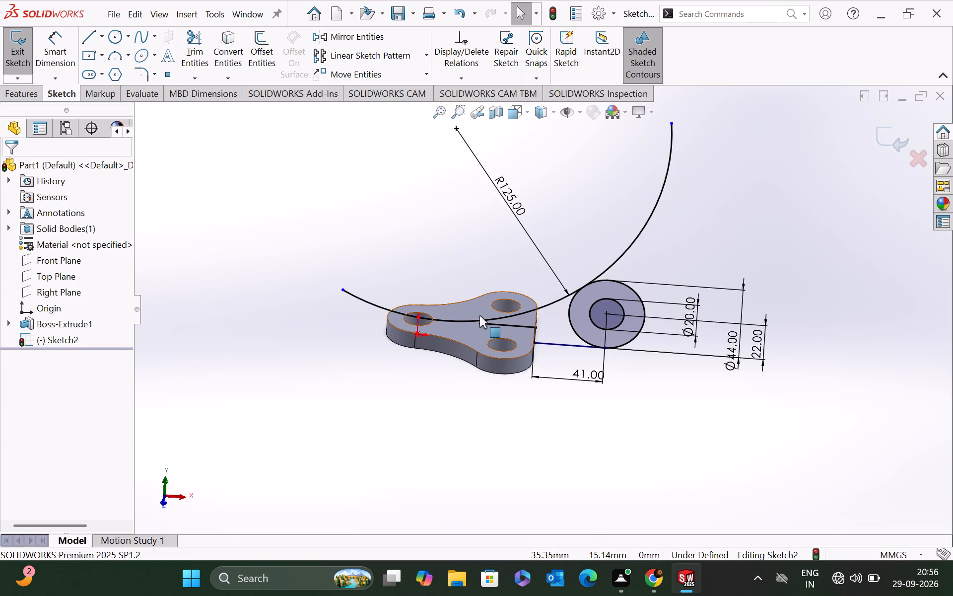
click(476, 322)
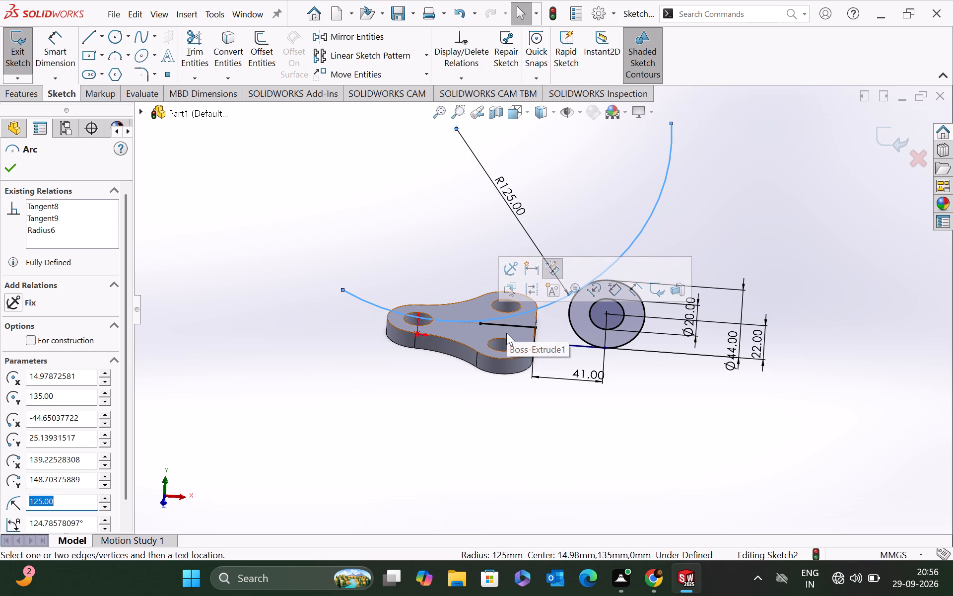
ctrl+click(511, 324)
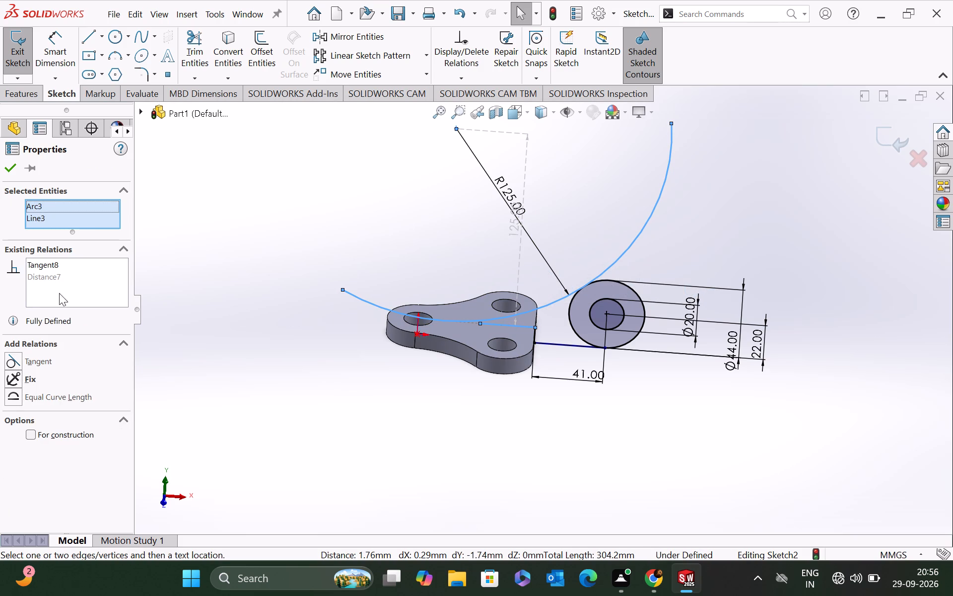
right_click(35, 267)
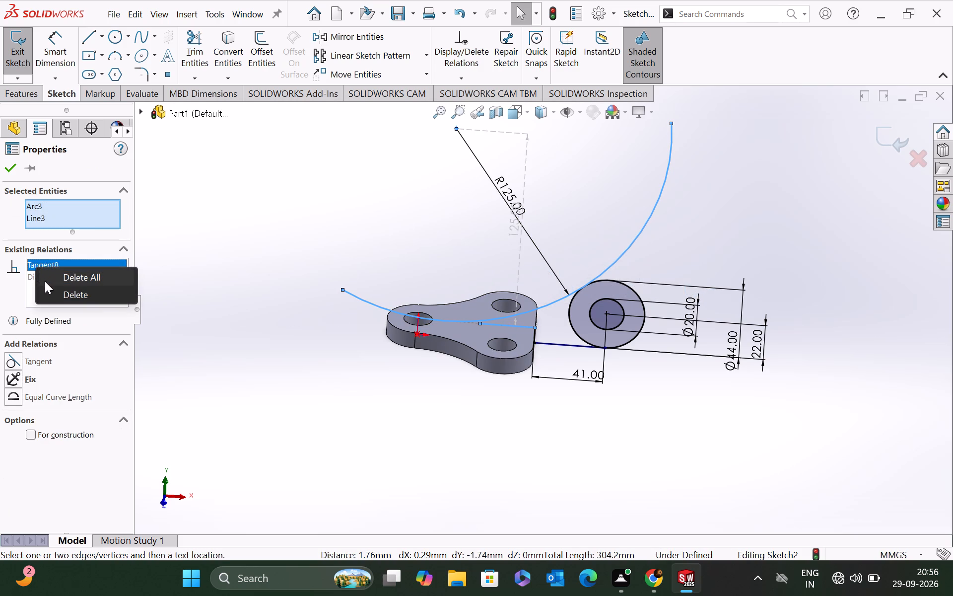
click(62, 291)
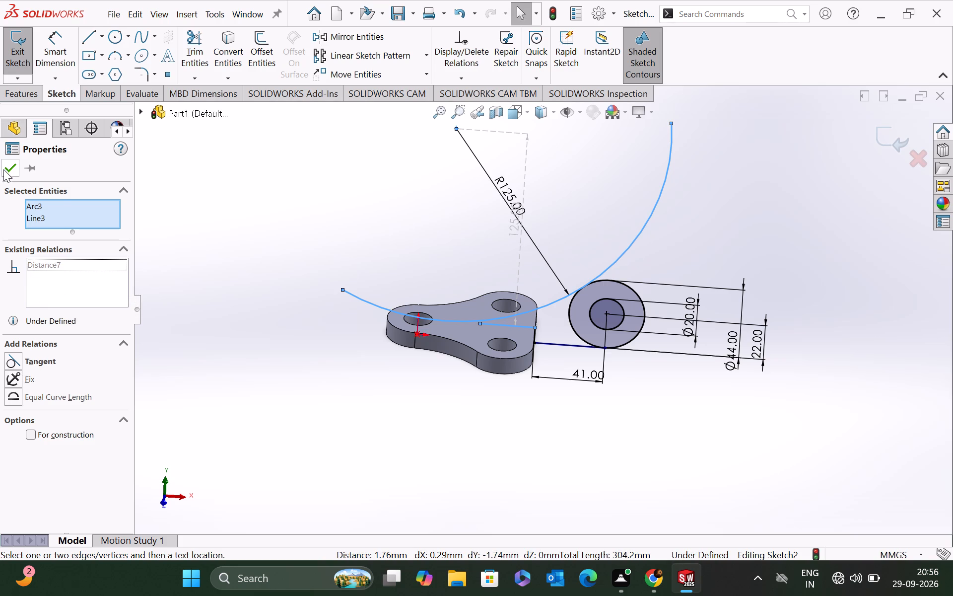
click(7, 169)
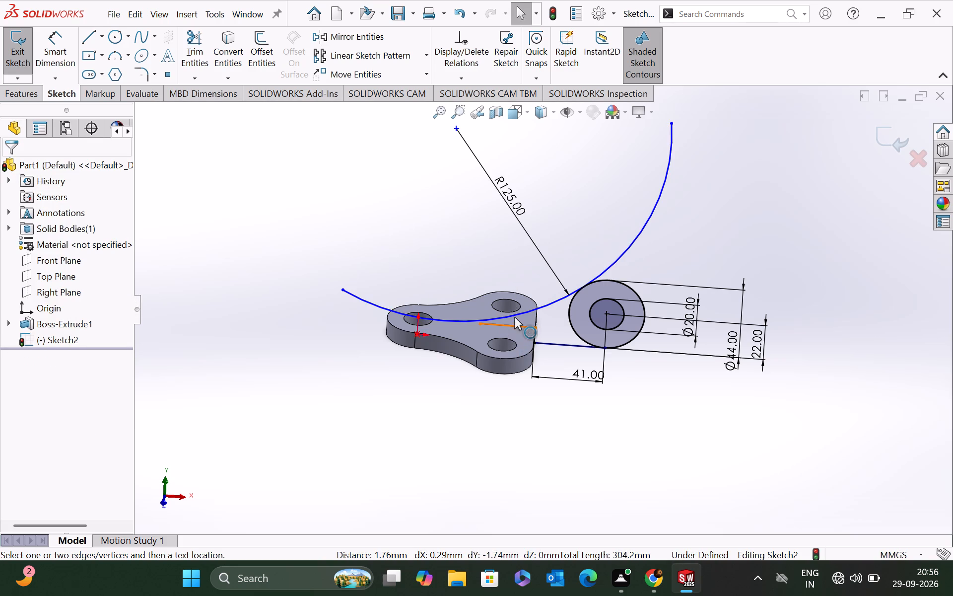
Delete the R125 arc from the sketch together with its radius dimension.
click(516, 314)
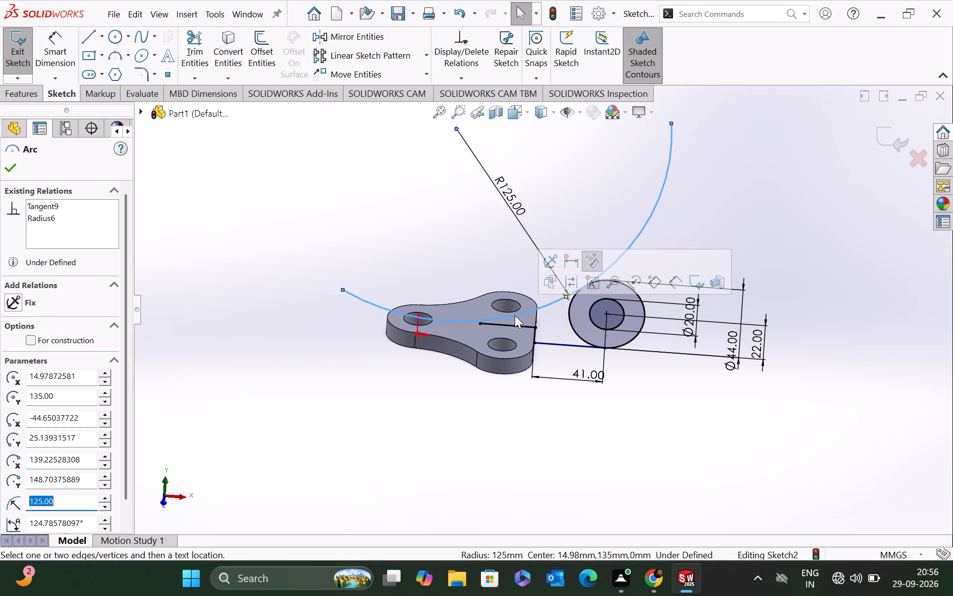
click(835, 229)
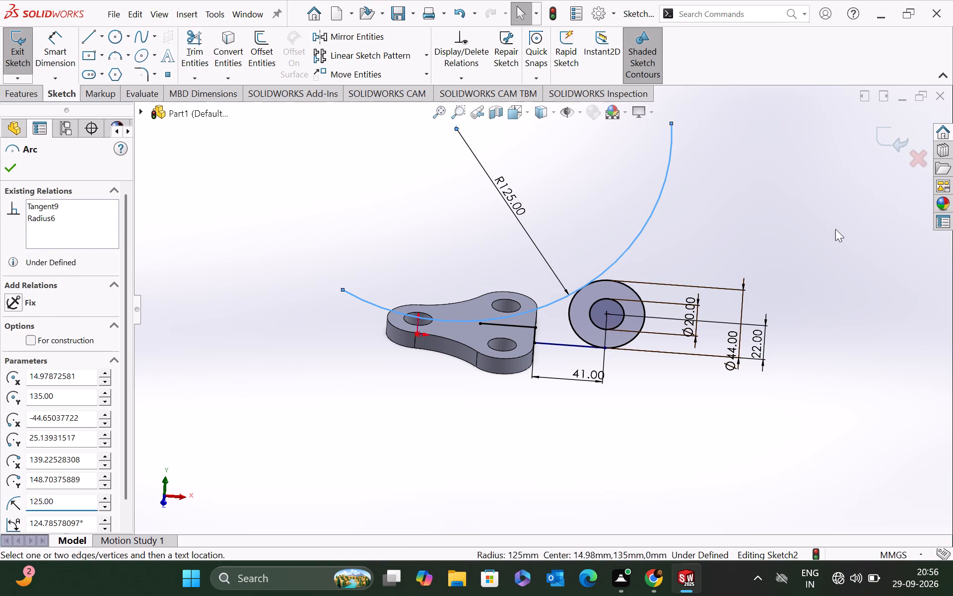
right_click(623, 256)
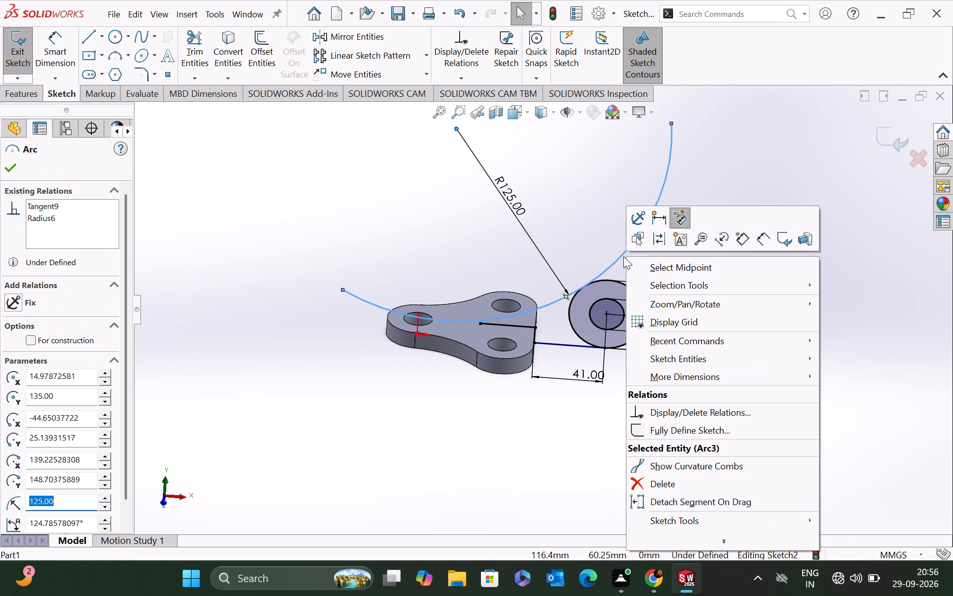
key(Delete)
key(Delete)
click(646, 485)
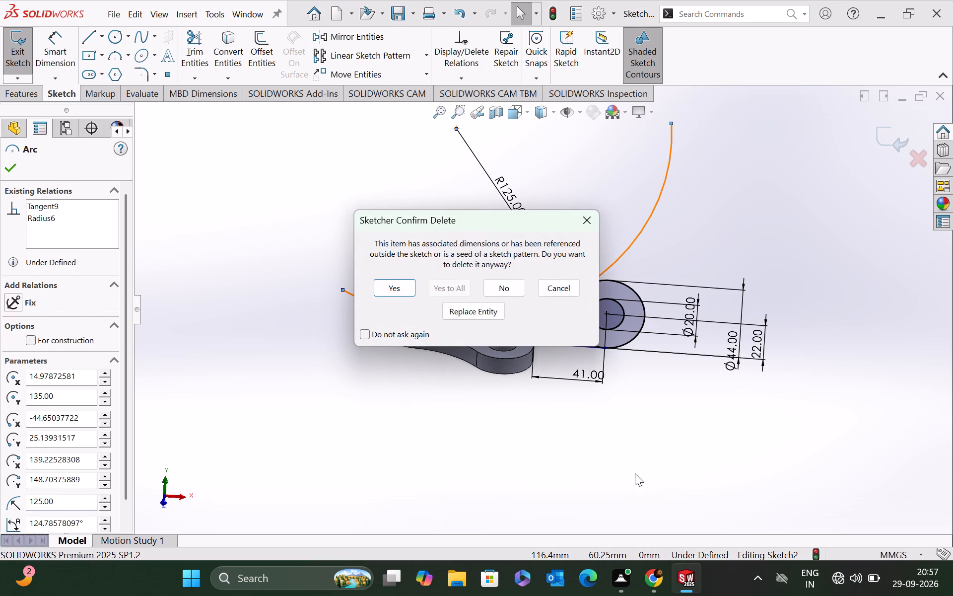
click(402, 285)
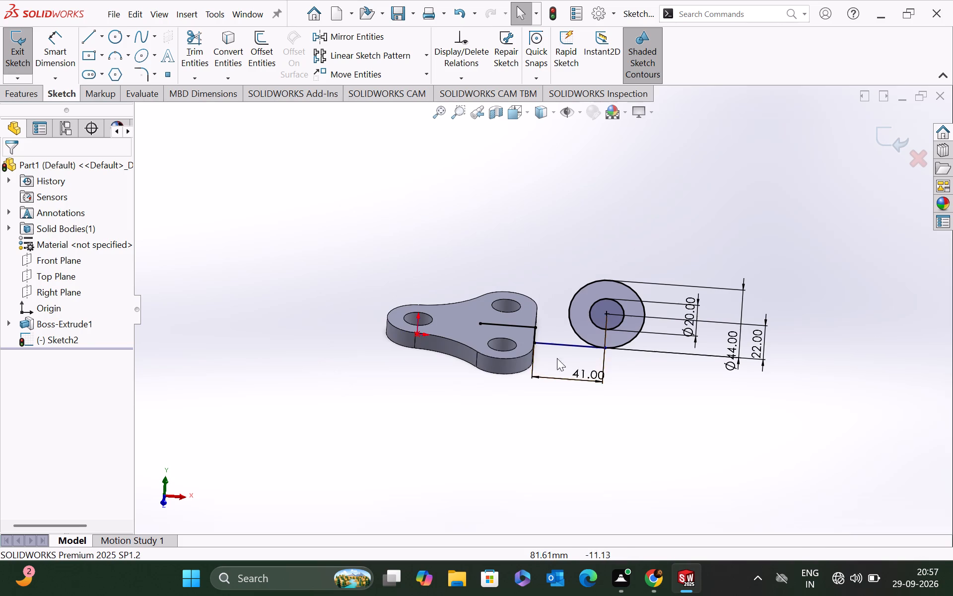
Delete the horizontal line joining the plate's lower end corner to the lowest point of the 44 mm circle.
scroll(558, 331, down, 5)
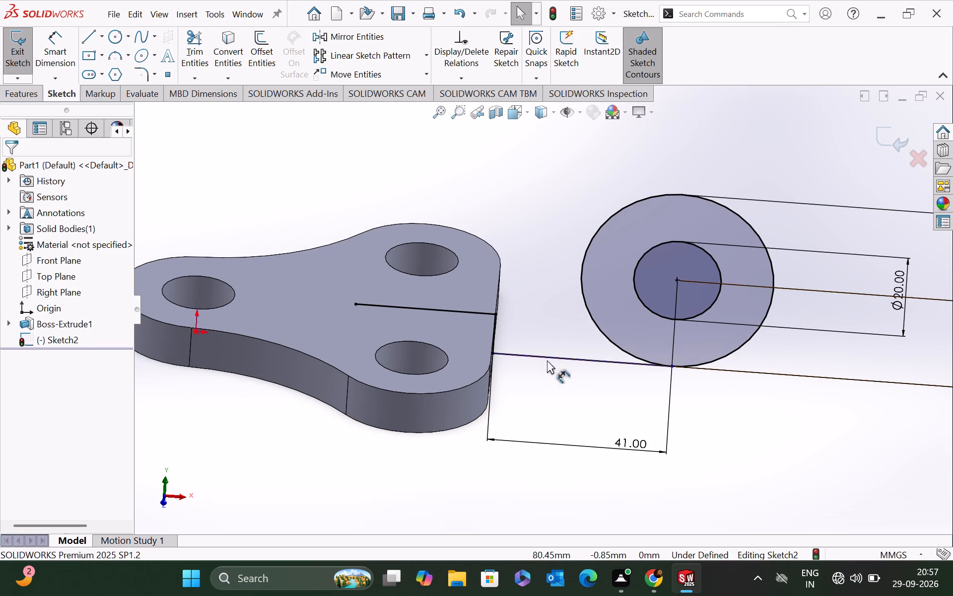
scroll(612, 405, down, 6)
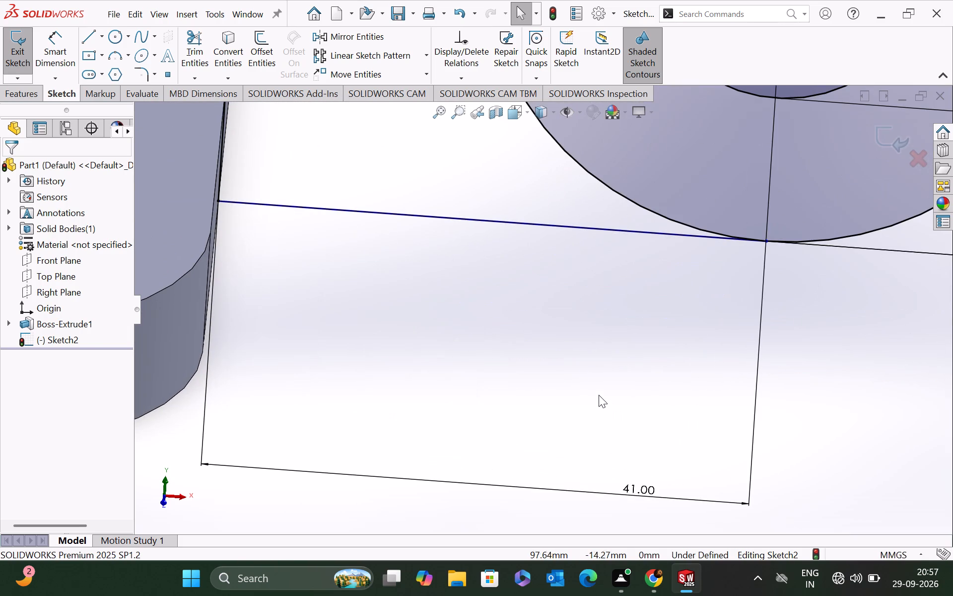
right_click(514, 223)
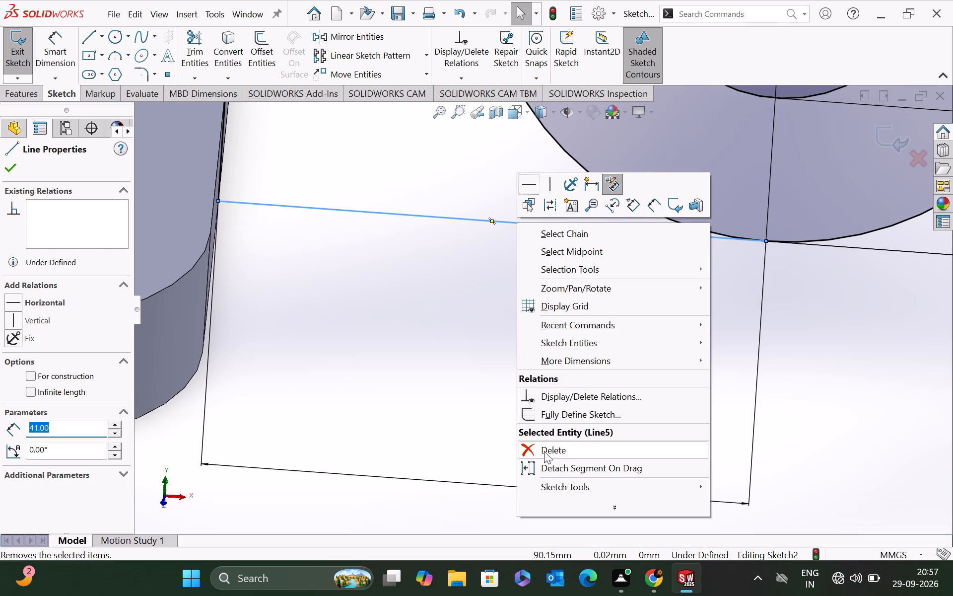
click(545, 449)
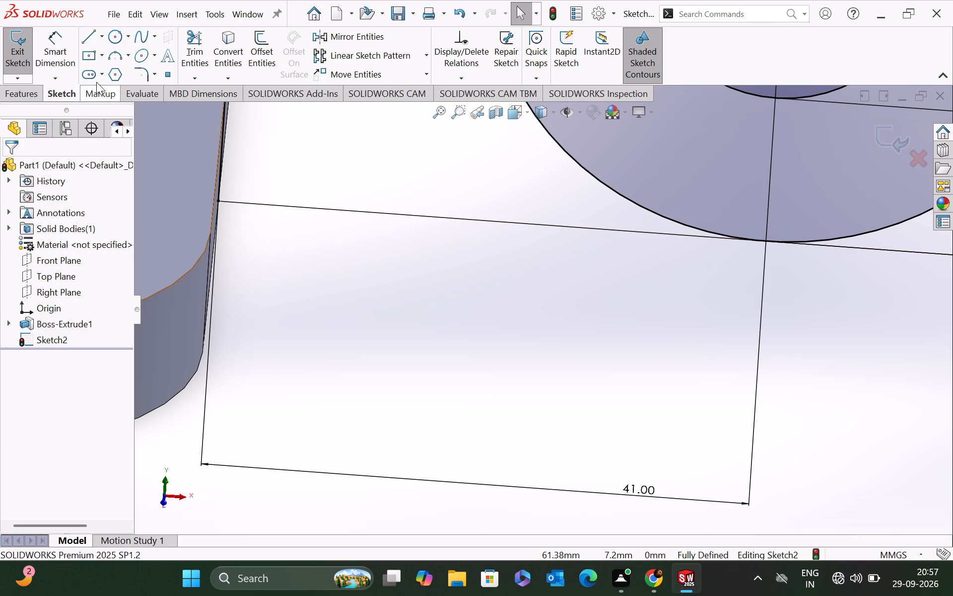
Draw a 41 mm horizontal line from the plate's lower end corner to the lowest point of the 44 mm circle.
click(89, 40)
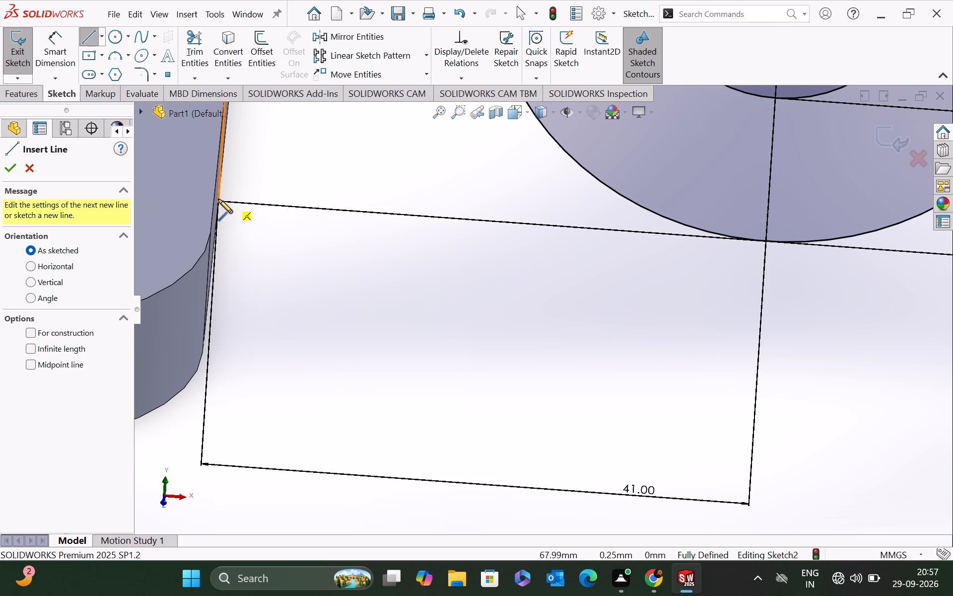
click(218, 202)
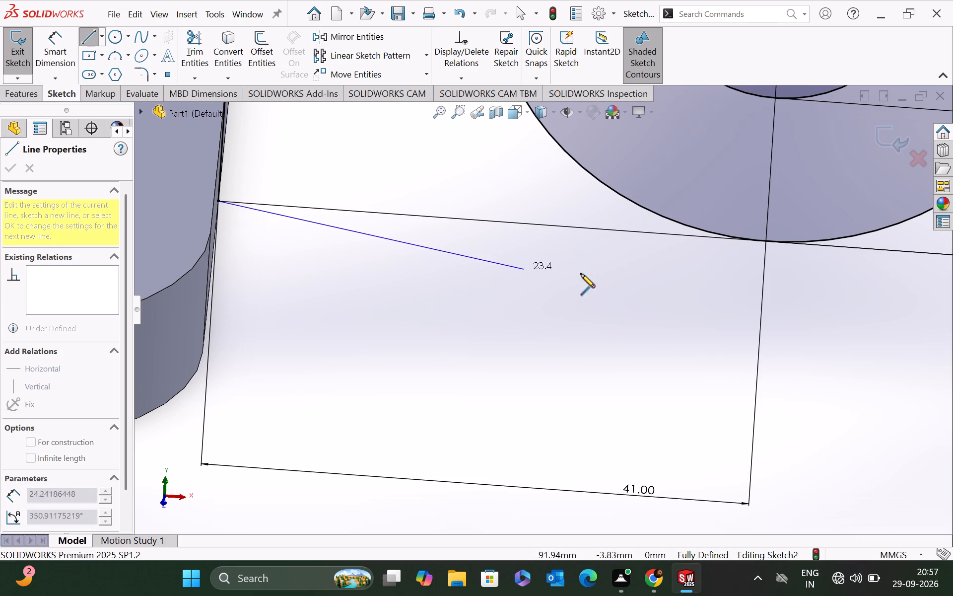
click(765, 241)
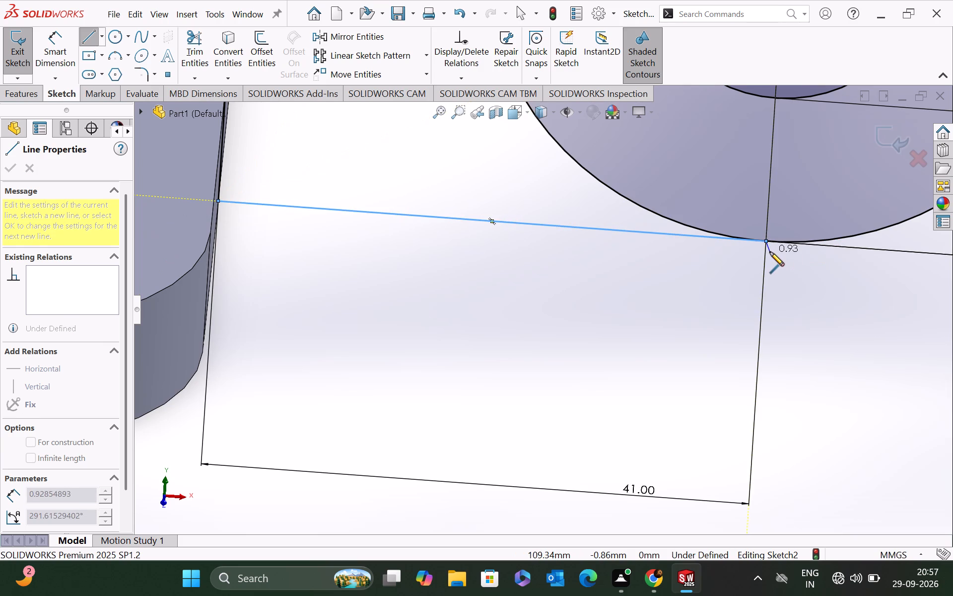
Add a collinear relation between the 41 mm line and the base plate's lower edge in the front view.
key(Escape)
scroll(645, 241, down, 2)
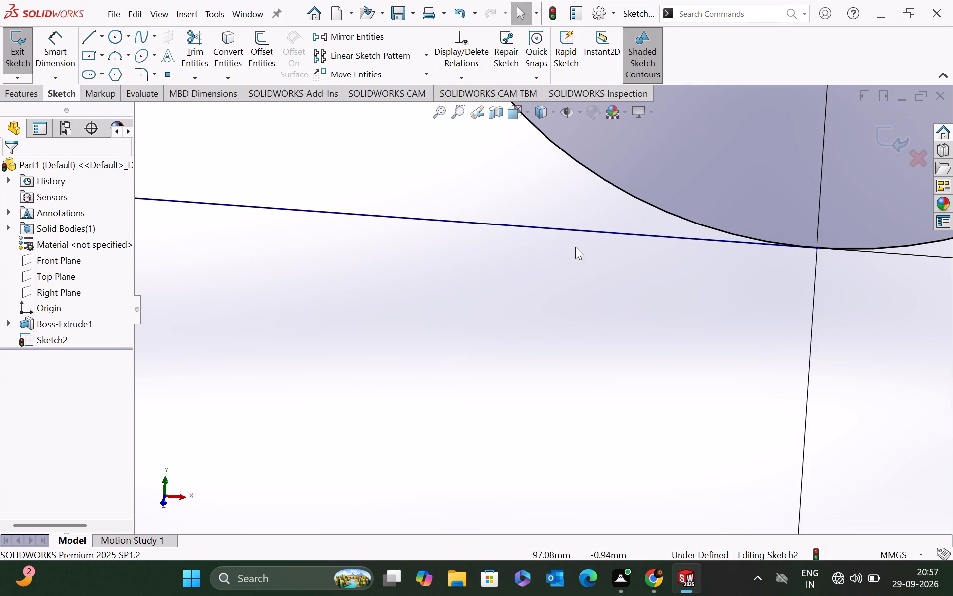
scroll(573, 246, up, 2)
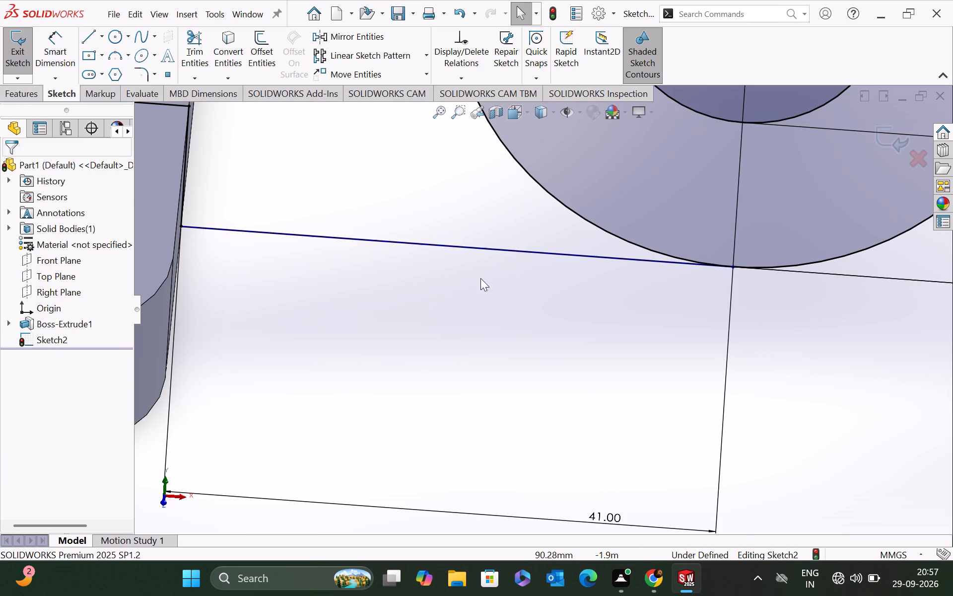
scroll(484, 302, up, 2)
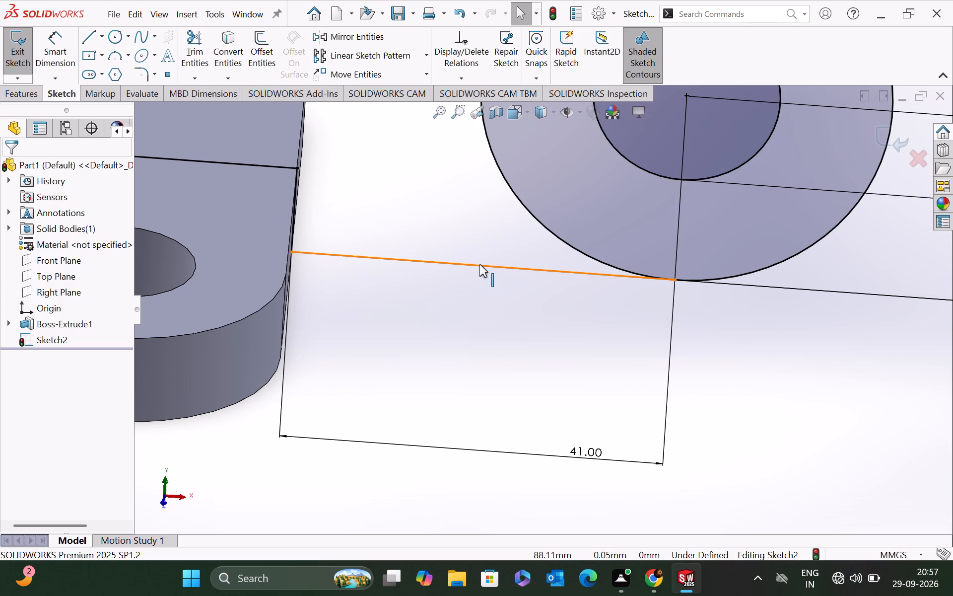
right_click(479, 264)
click(402, 300)
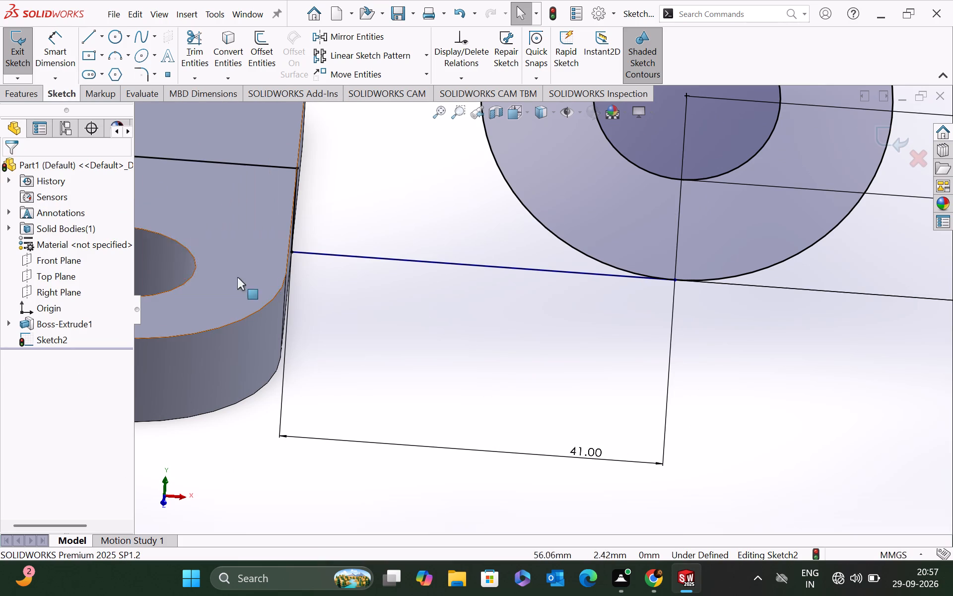
scroll(407, 368, down, 6)
scroll(406, 369, up, 7)
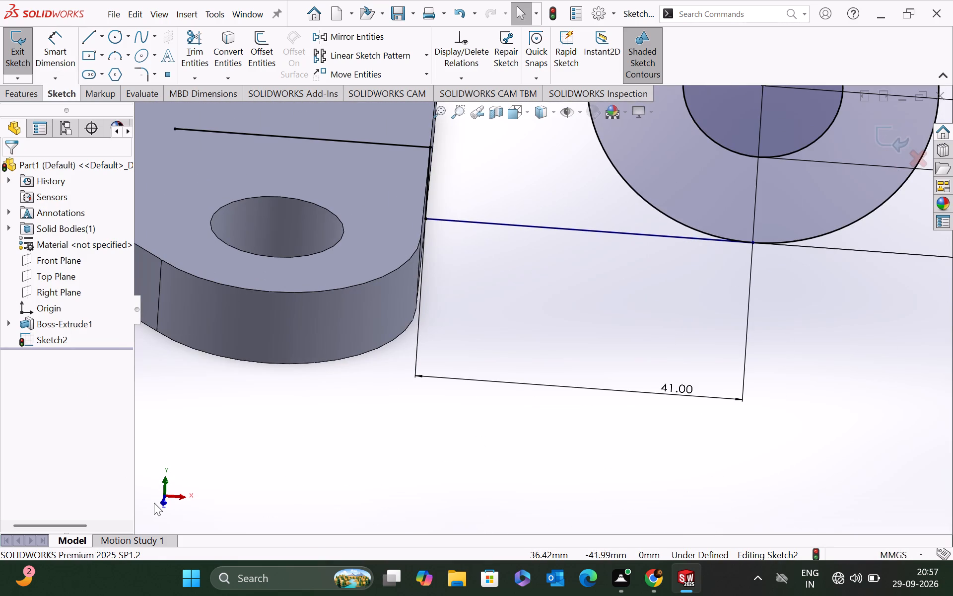
click(163, 502)
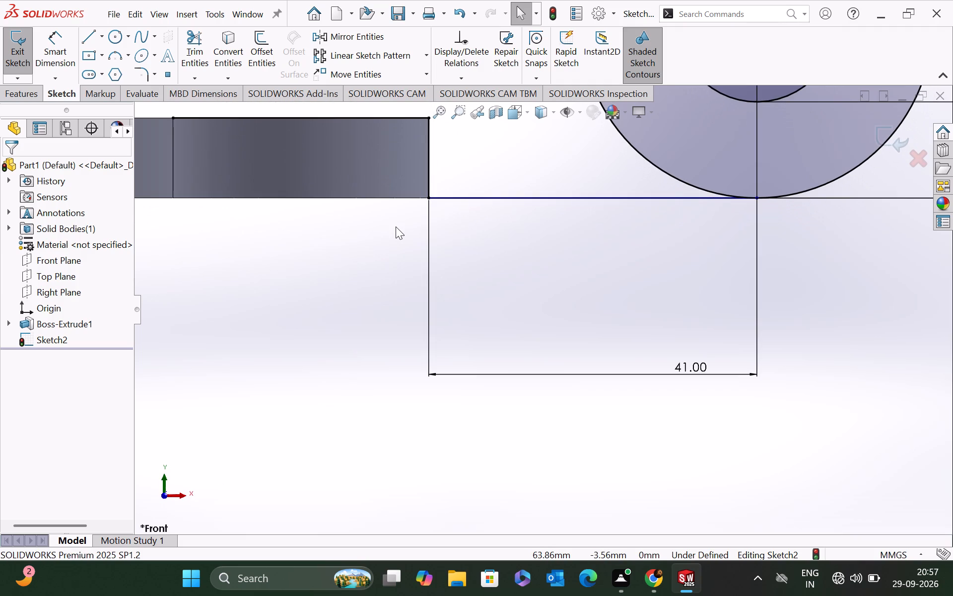
scroll(396, 226, down, 1)
scroll(396, 226, up, 1)
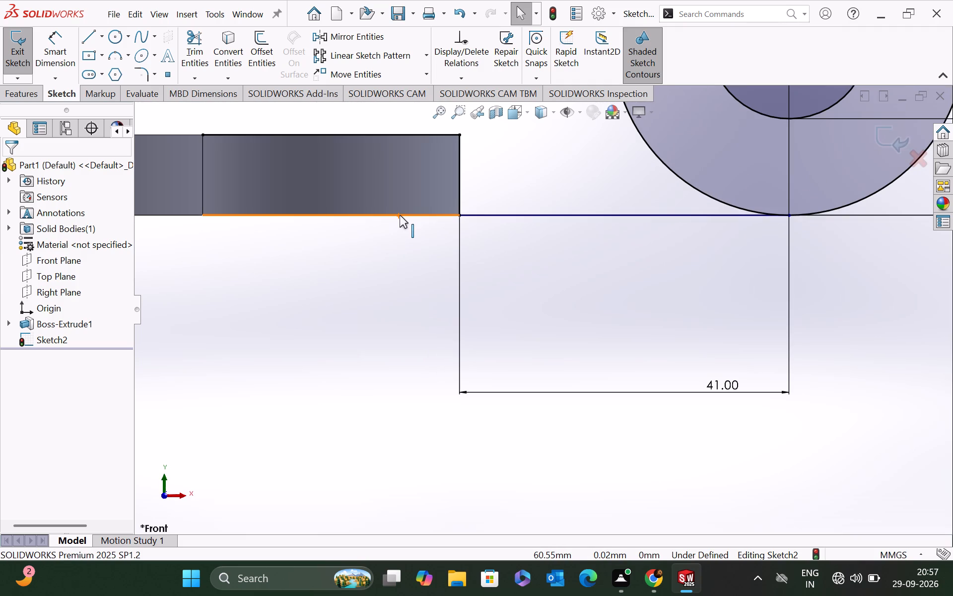
click(400, 215)
ctrl+click(525, 217)
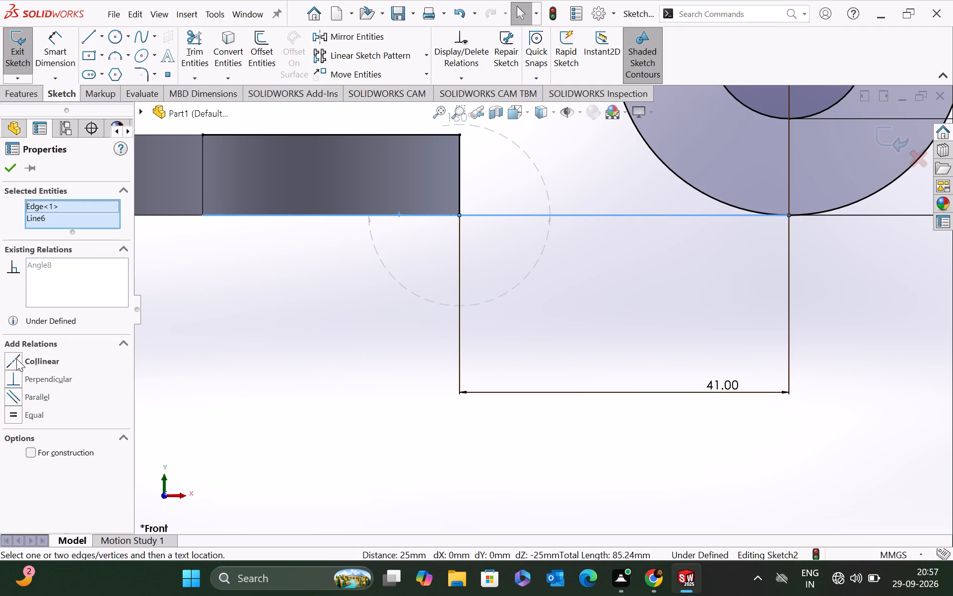
click(16, 359)
click(1, 165)
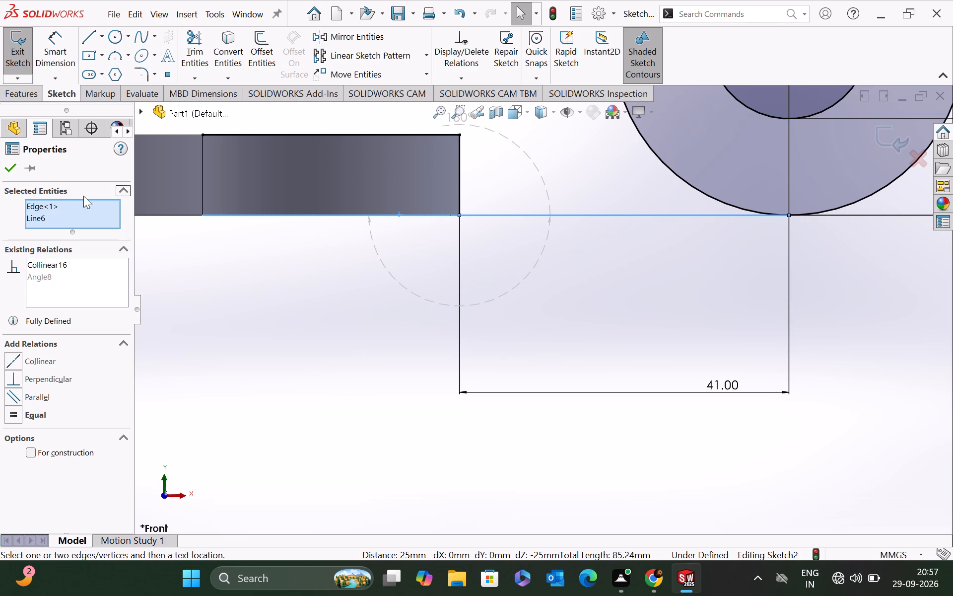
click(4, 169)
Draw a concave three-point arc of about 41 mm radius from the plate's top edge to the upper side of the 44 mm circle.
scroll(444, 188, down, 2)
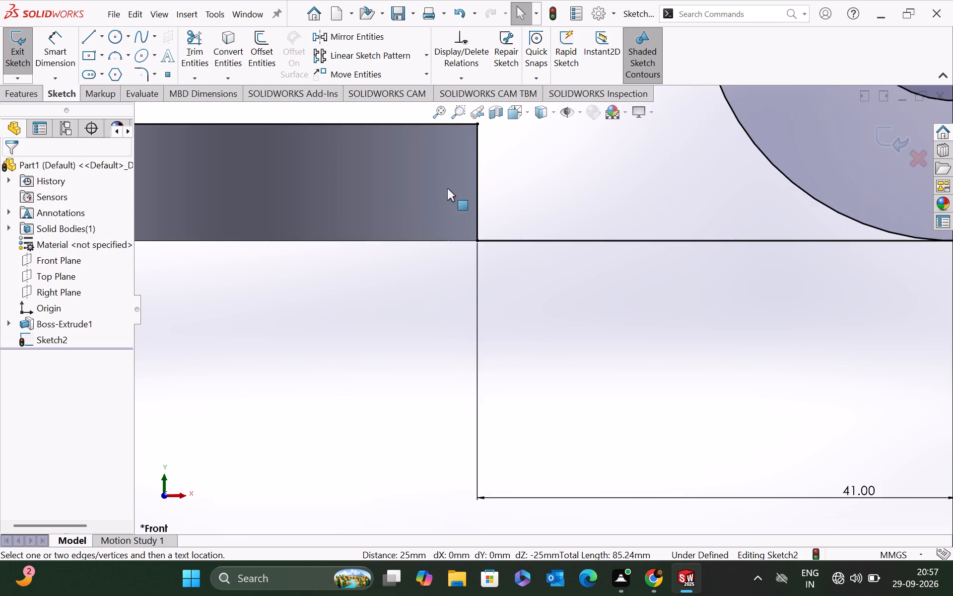
scroll(674, 186, up, 2)
scroll(674, 186, down, 3)
scroll(674, 186, up, 4)
scroll(543, 240, up, 4)
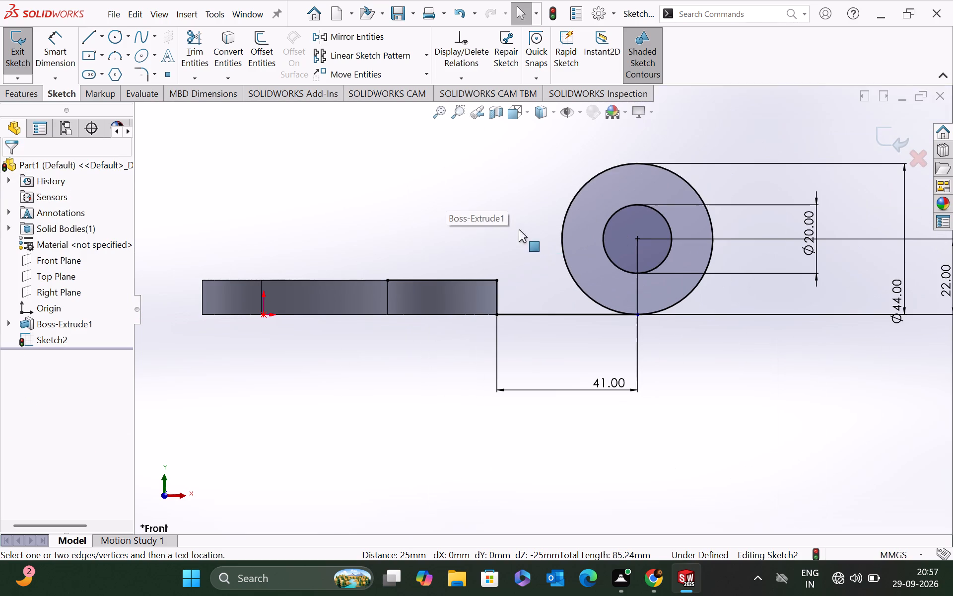
click(117, 55)
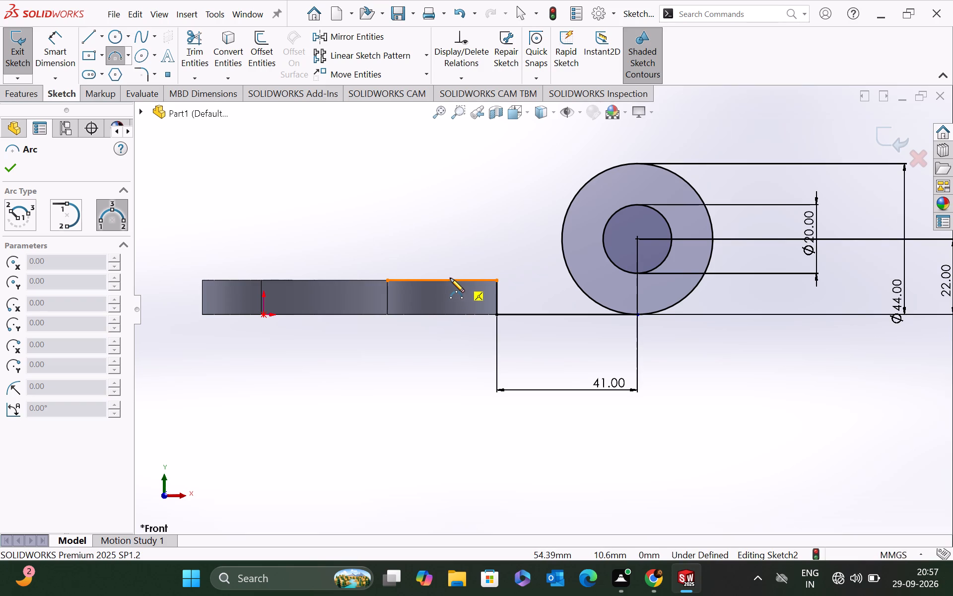
click(456, 281)
click(584, 184)
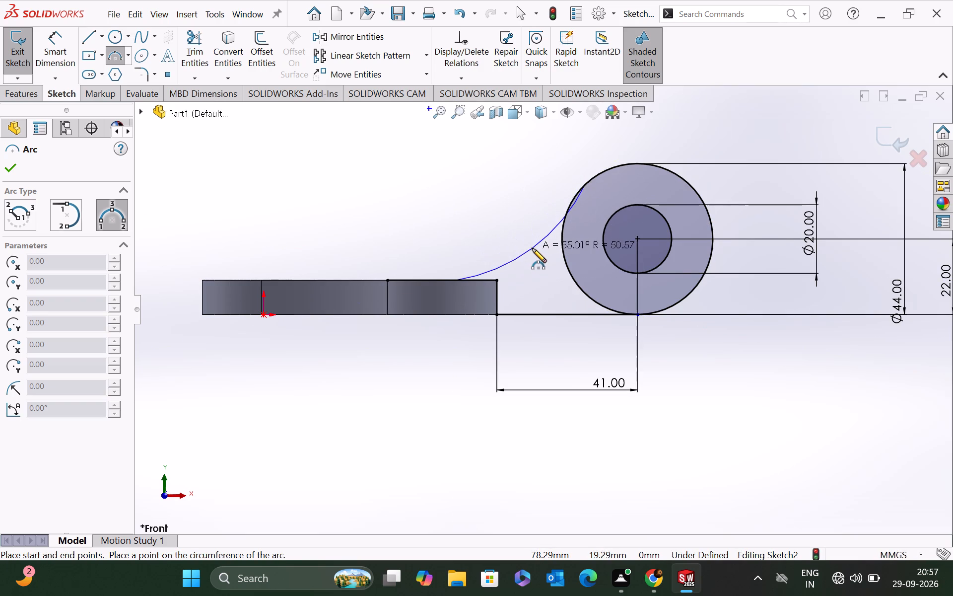
click(533, 254)
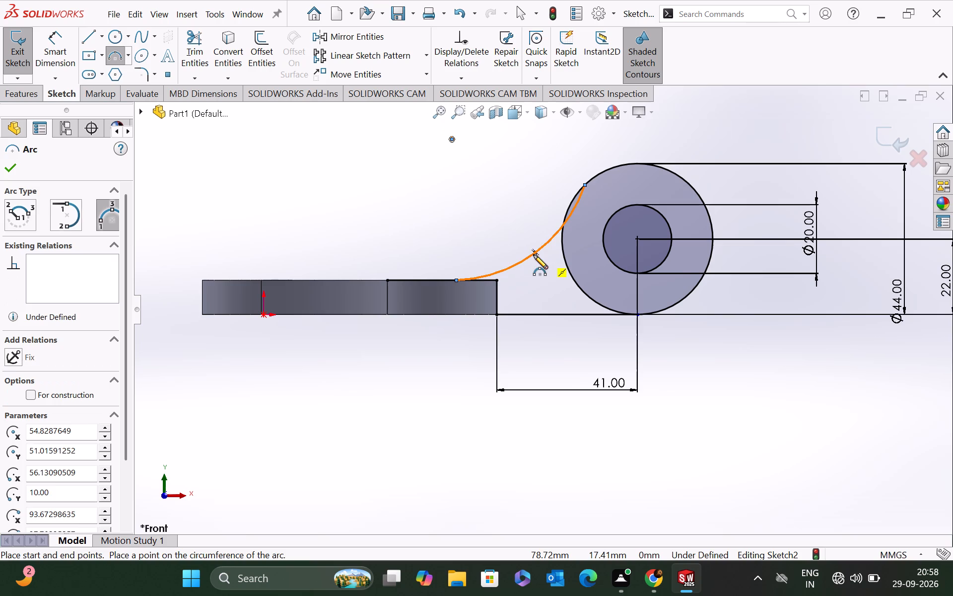
key(Escape)
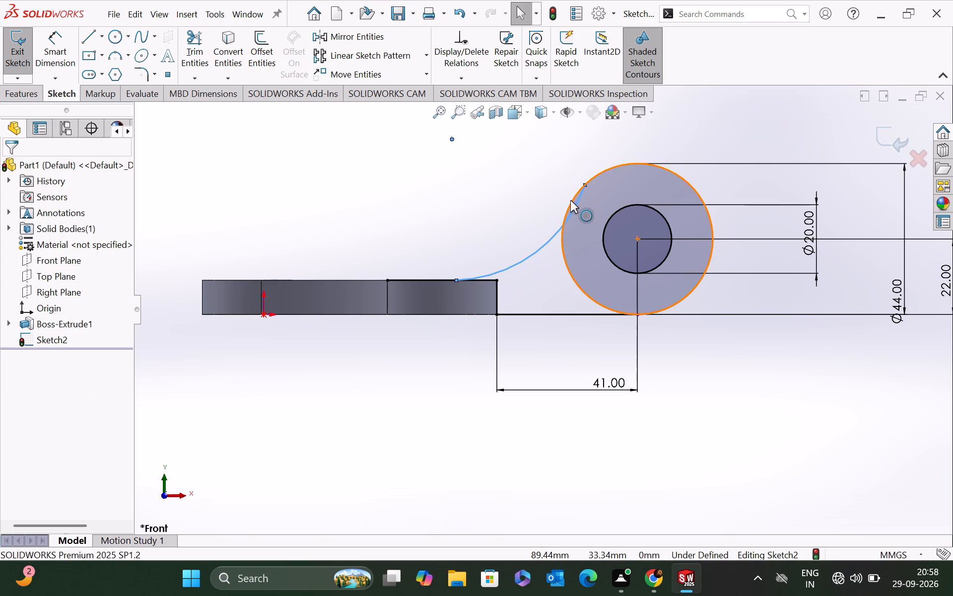
Make the new arc tangent to the 44 mm circle.
ctrl+click(570, 200)
click(27, 383)
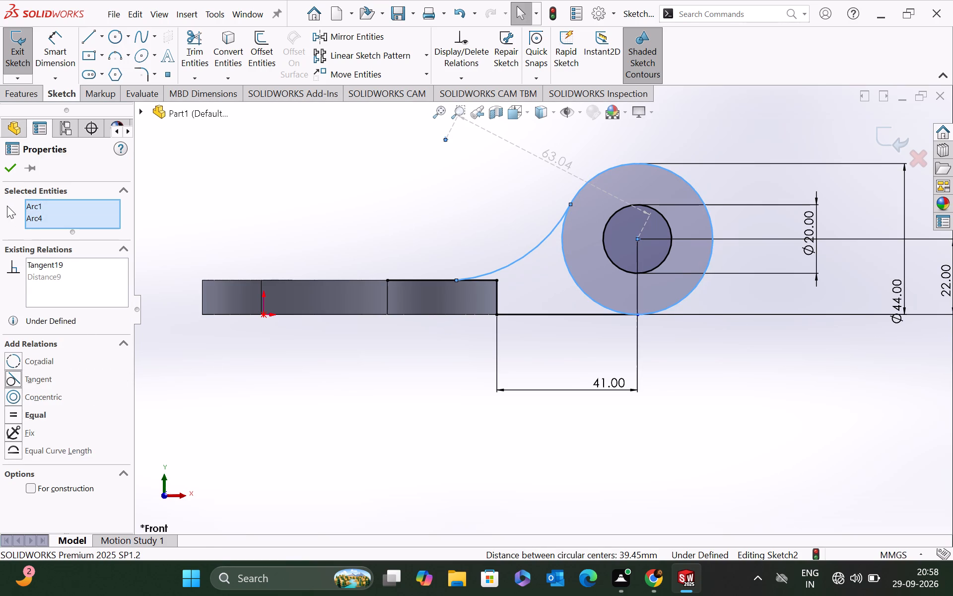
click(8, 166)
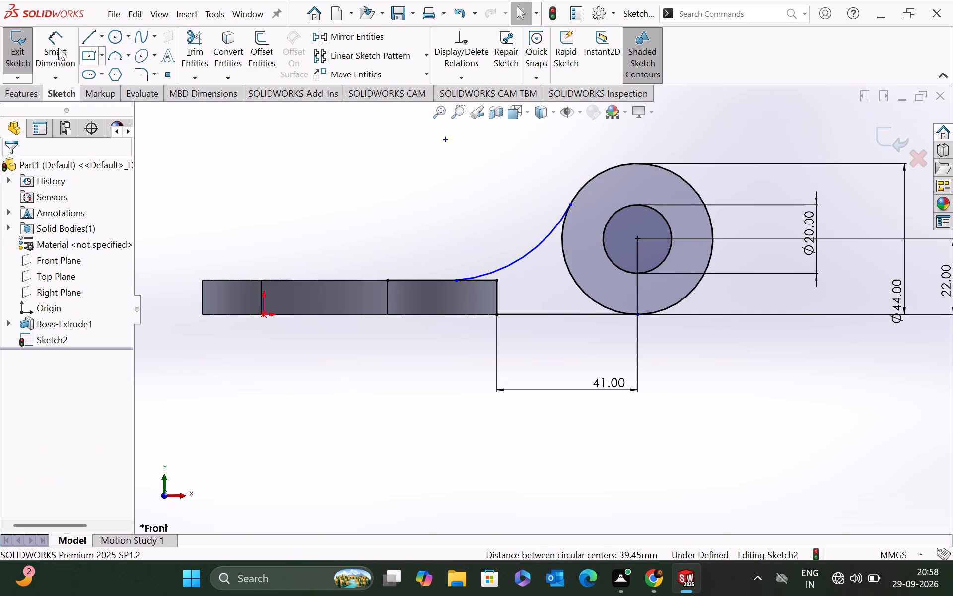
Dimension the connecting arc's radius and set it to 125 mm.
click(58, 48)
click(512, 261)
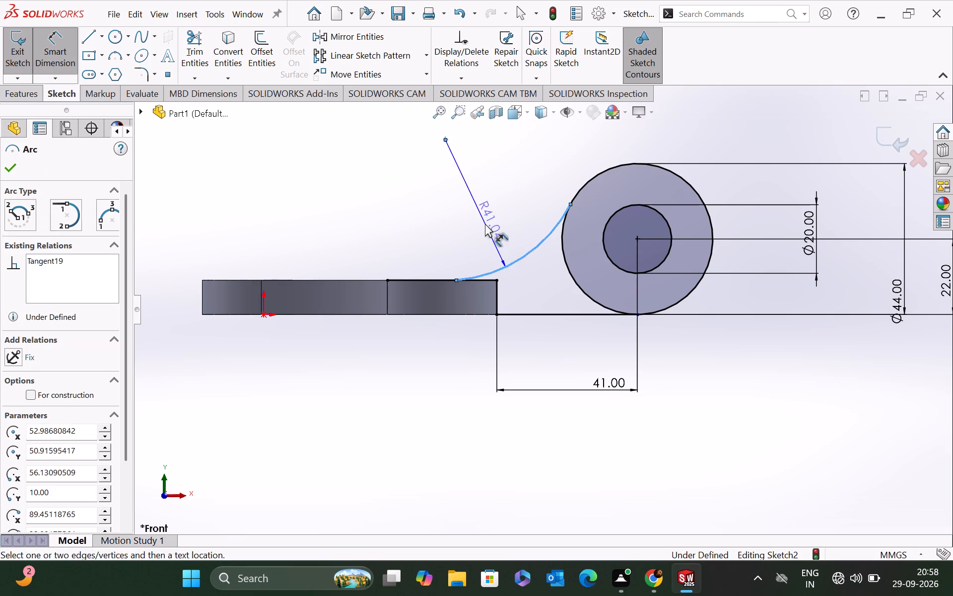
click(485, 223)
key(1)
key(2)
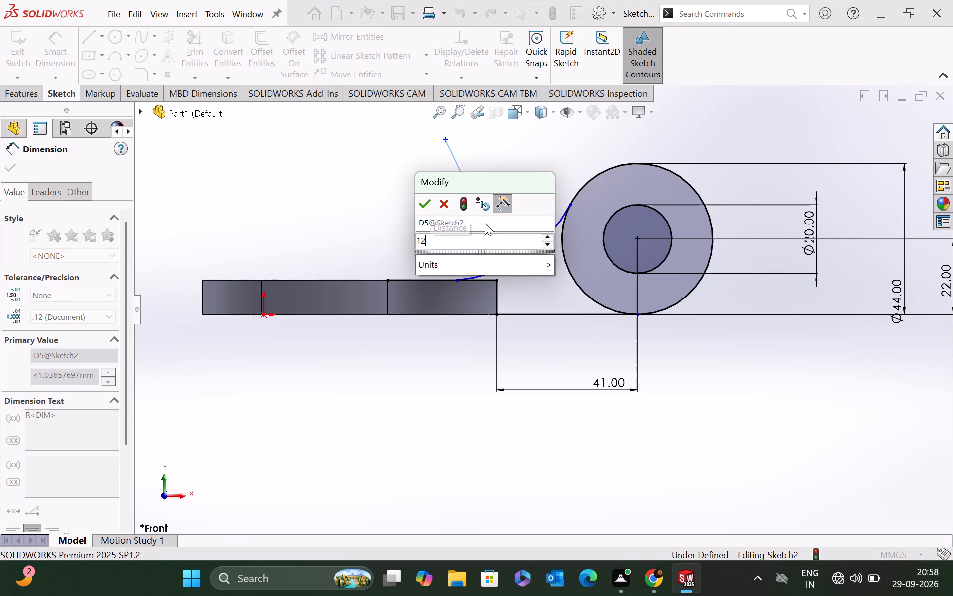
key(5)
key(Return)
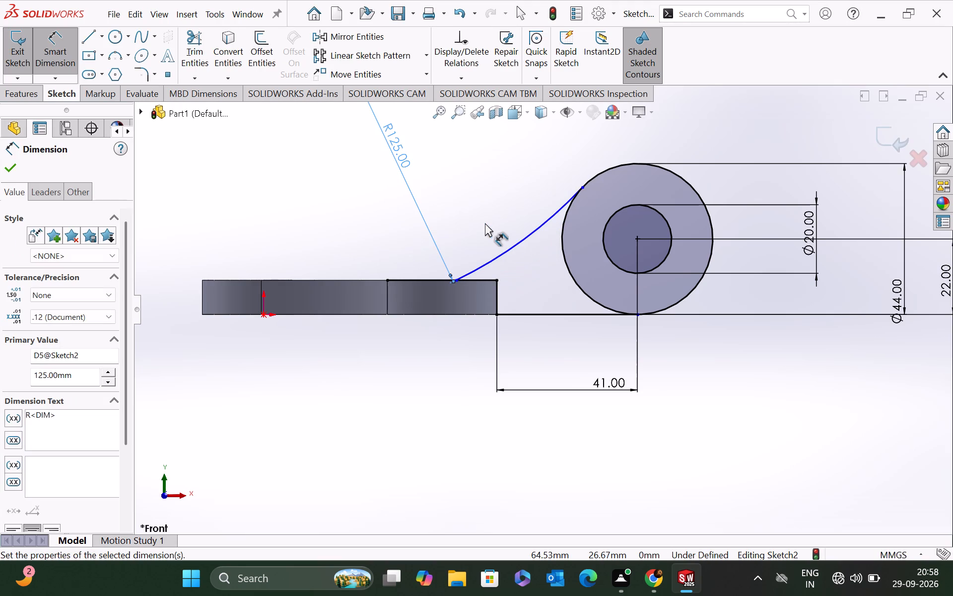
scroll(489, 230, down, 3)
scroll(489, 230, up, 4)
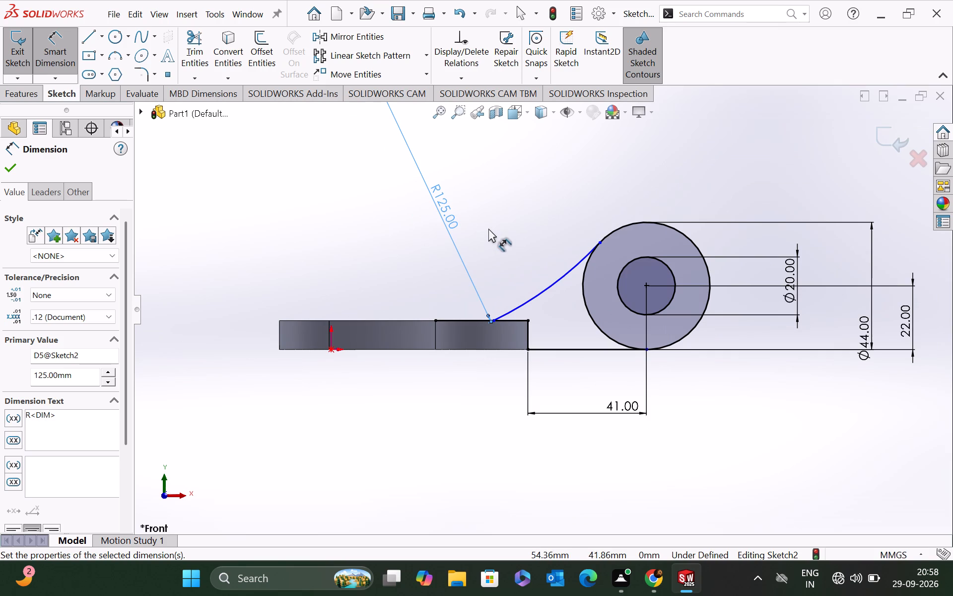
click(6, 171)
Reposition the R125 dimension along the arc, away from the arc's lower endpoint on the plate.
scroll(492, 324, down, 2)
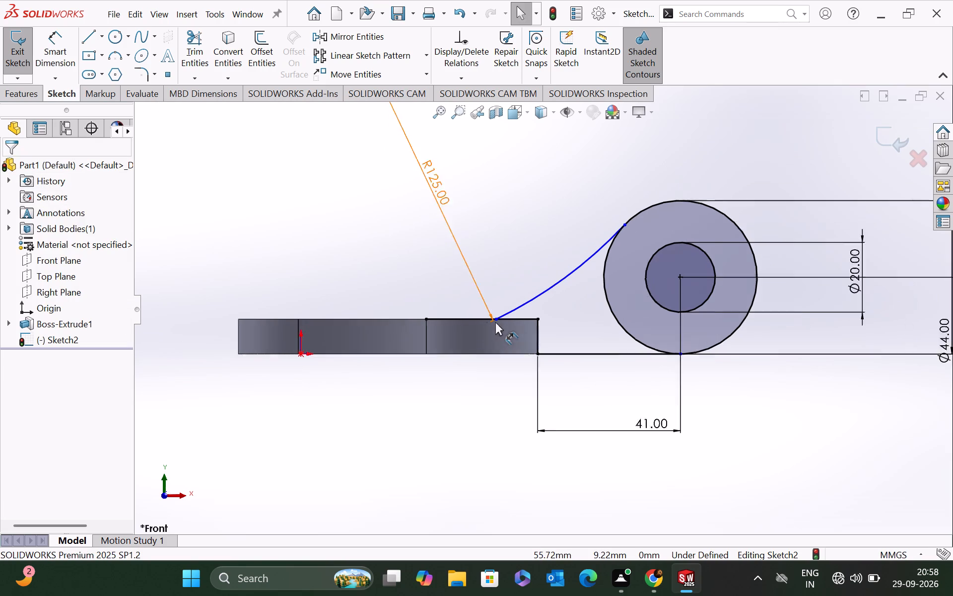
scroll(495, 322, down, 9)
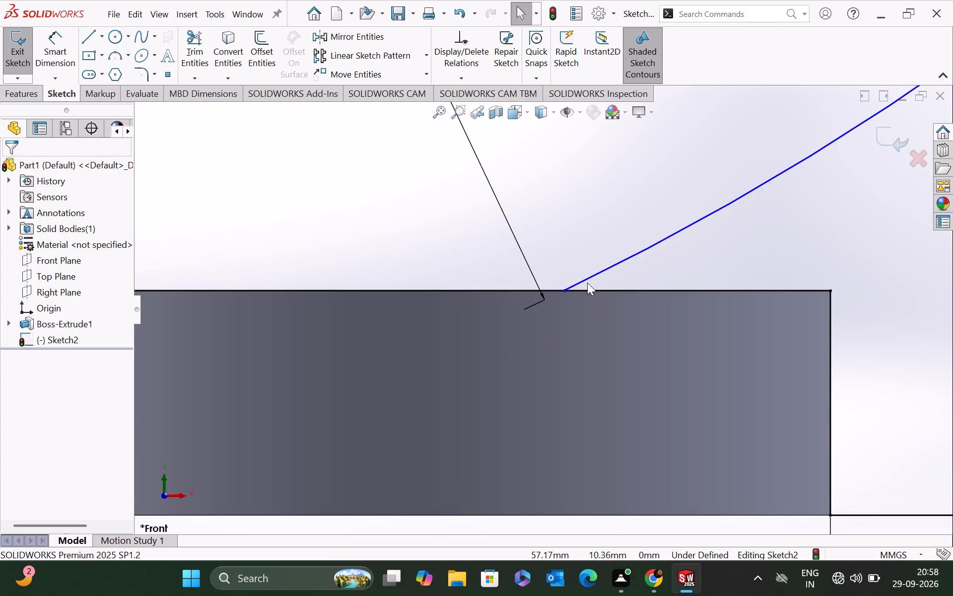
drag(542, 298, 542, 298)
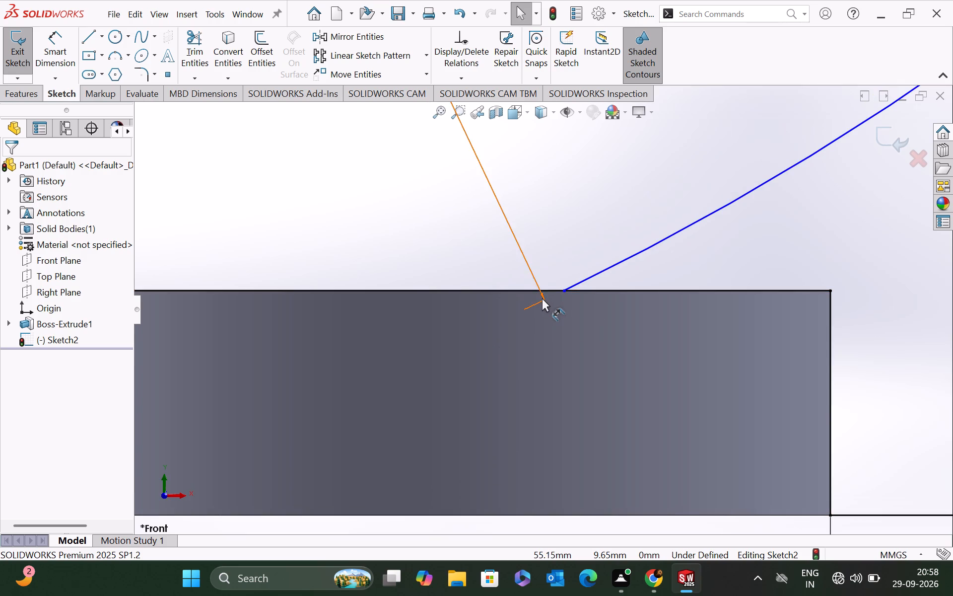
drag(542, 298, 596, 267)
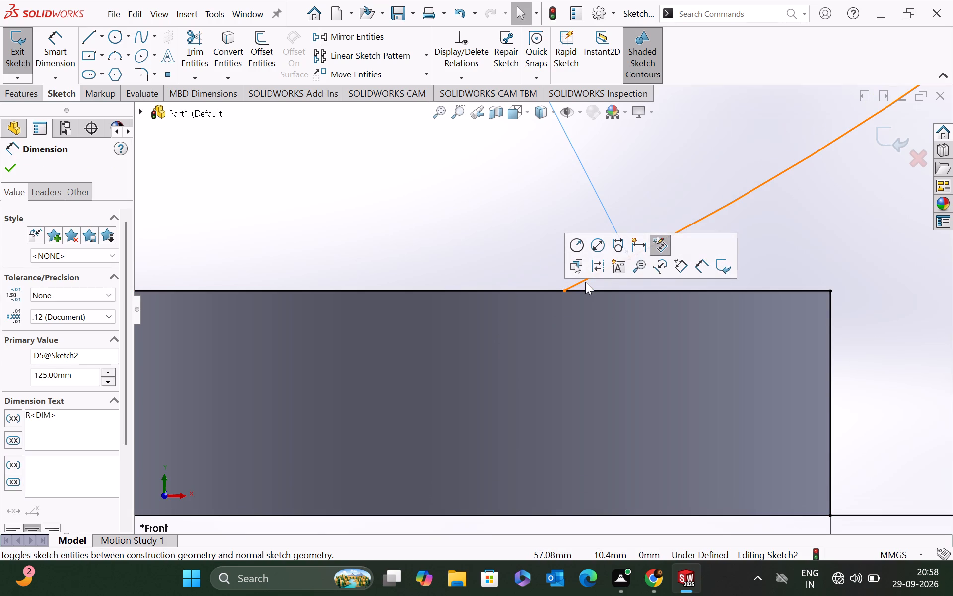
key(Escape)
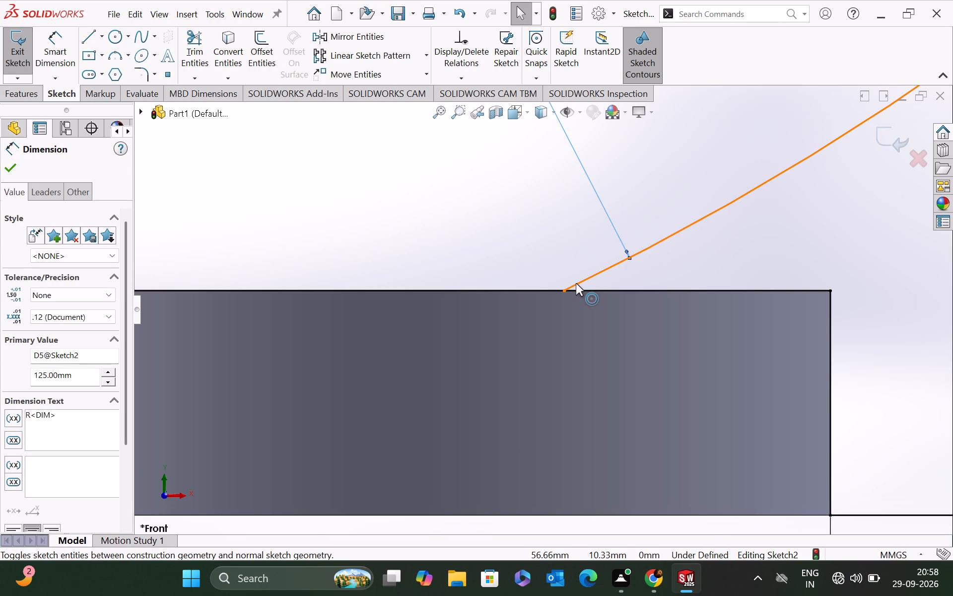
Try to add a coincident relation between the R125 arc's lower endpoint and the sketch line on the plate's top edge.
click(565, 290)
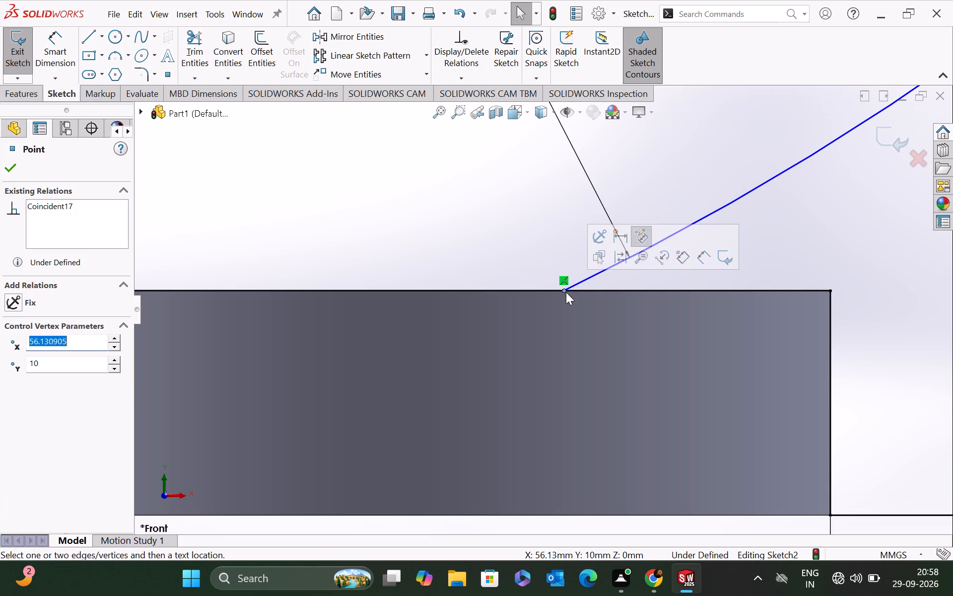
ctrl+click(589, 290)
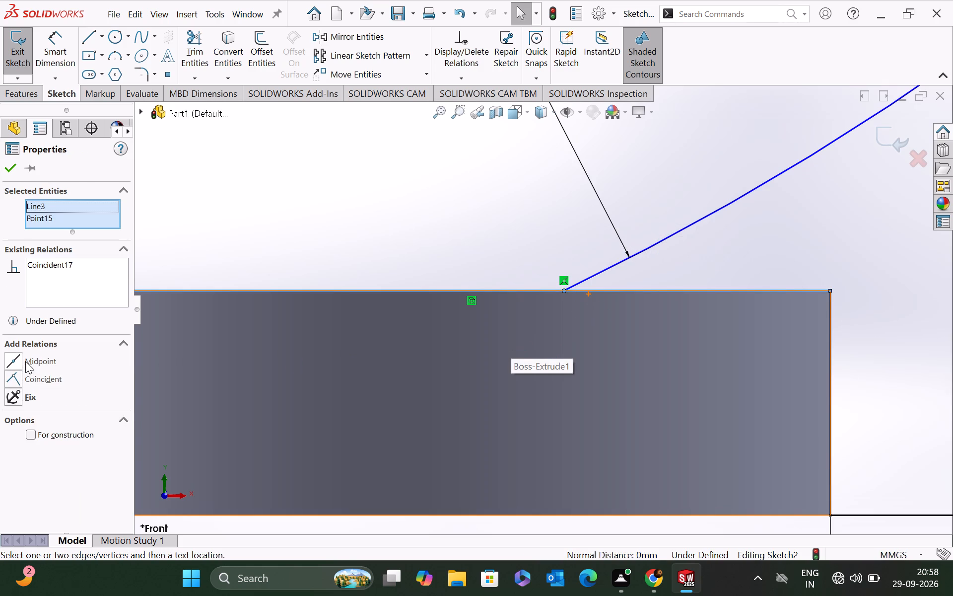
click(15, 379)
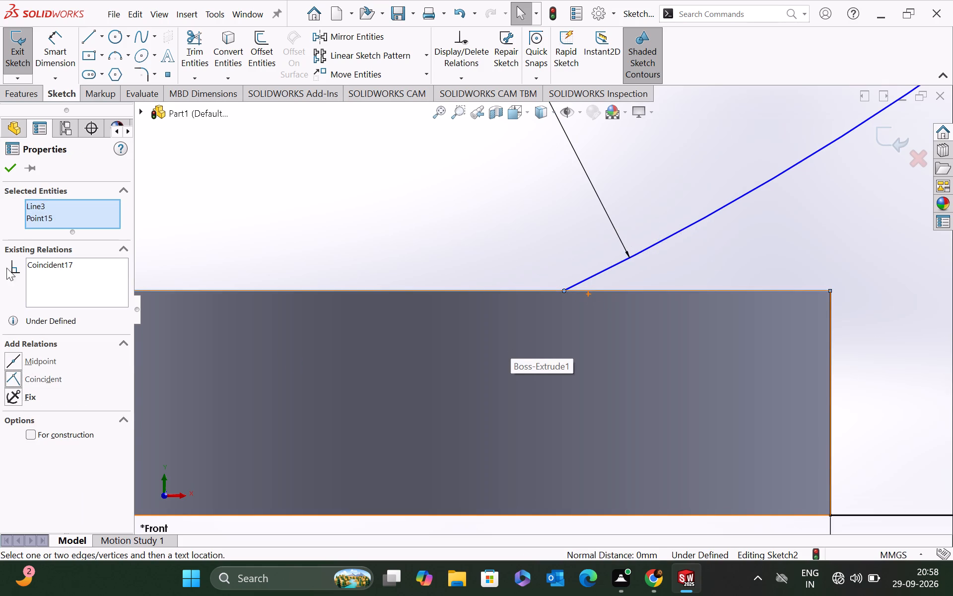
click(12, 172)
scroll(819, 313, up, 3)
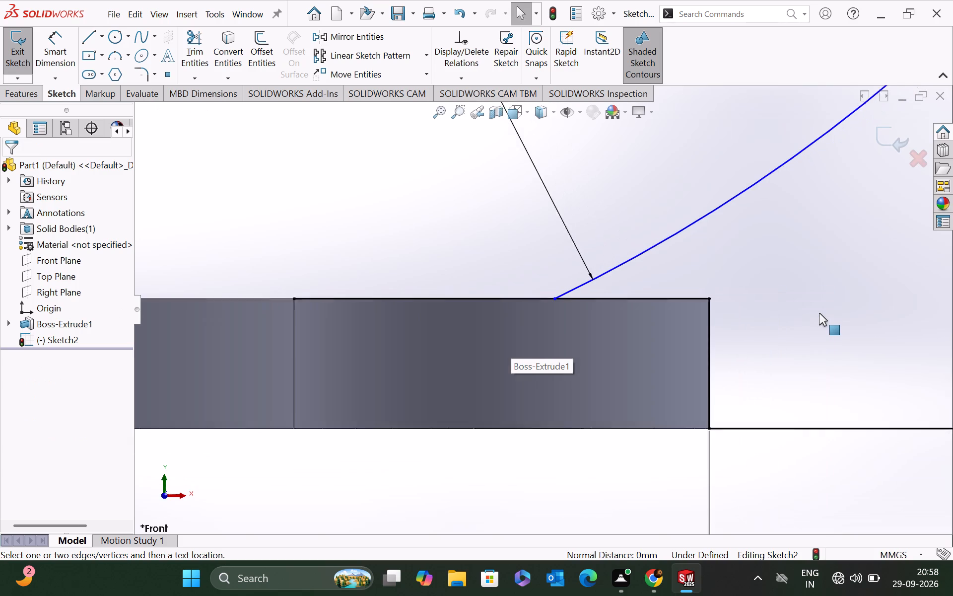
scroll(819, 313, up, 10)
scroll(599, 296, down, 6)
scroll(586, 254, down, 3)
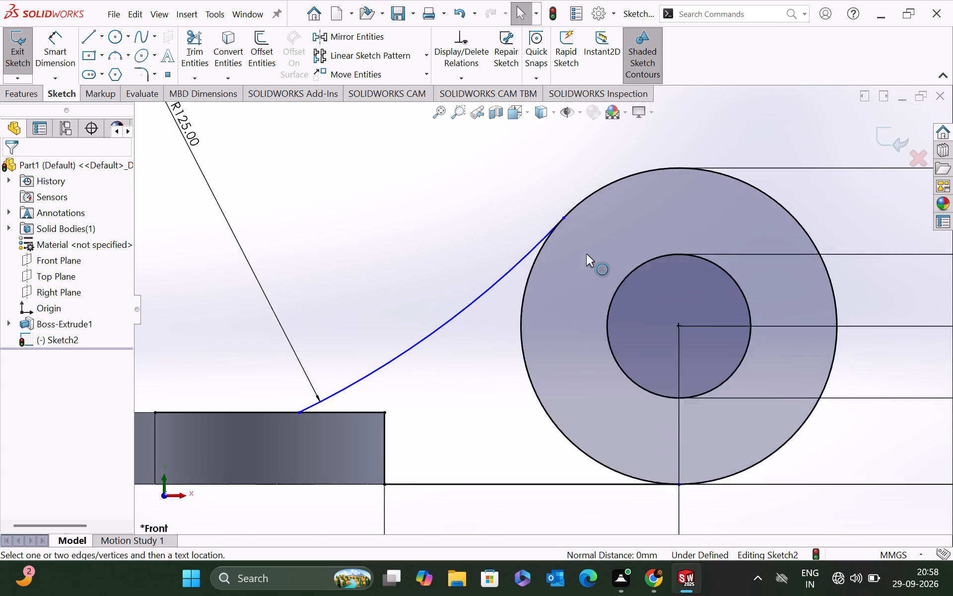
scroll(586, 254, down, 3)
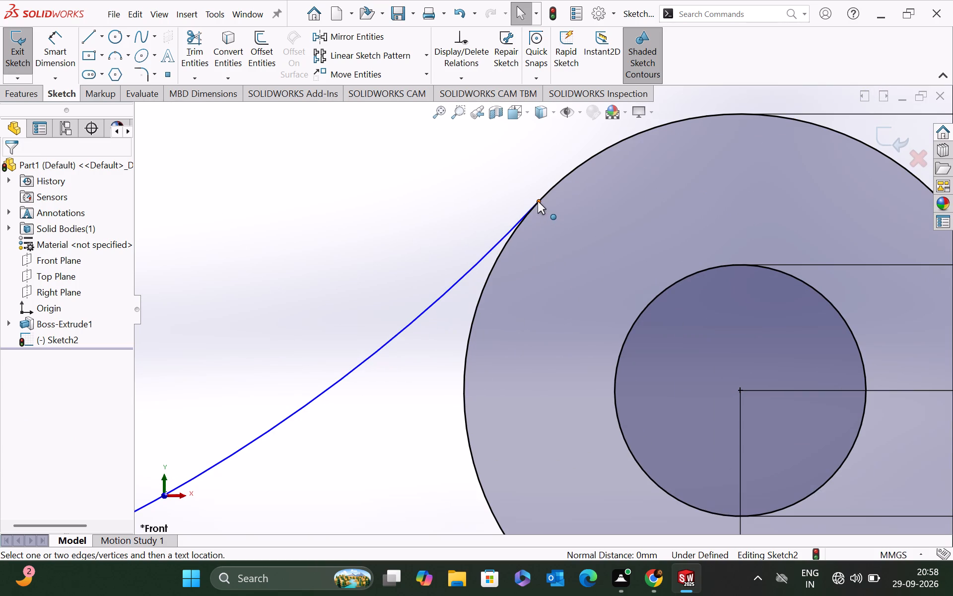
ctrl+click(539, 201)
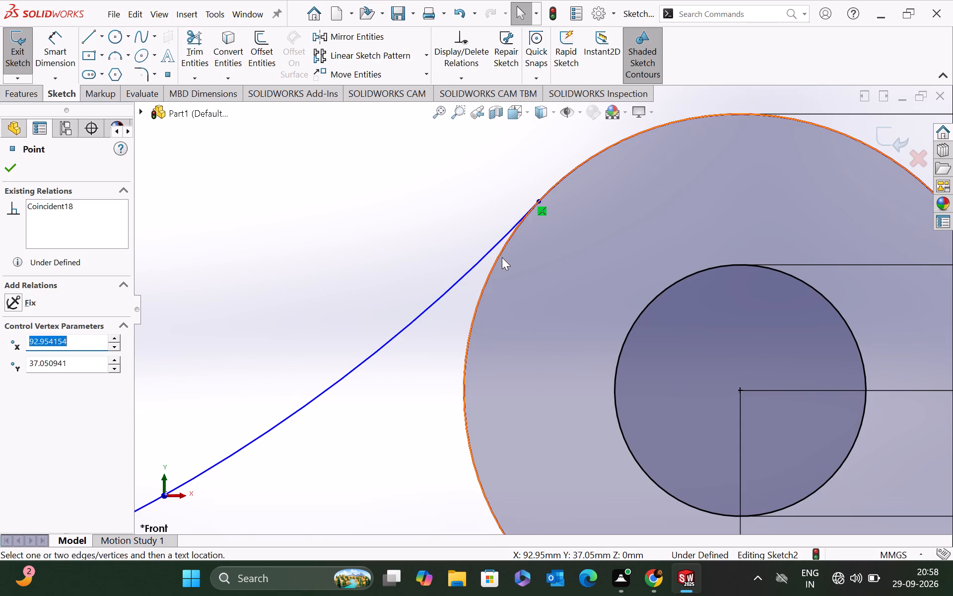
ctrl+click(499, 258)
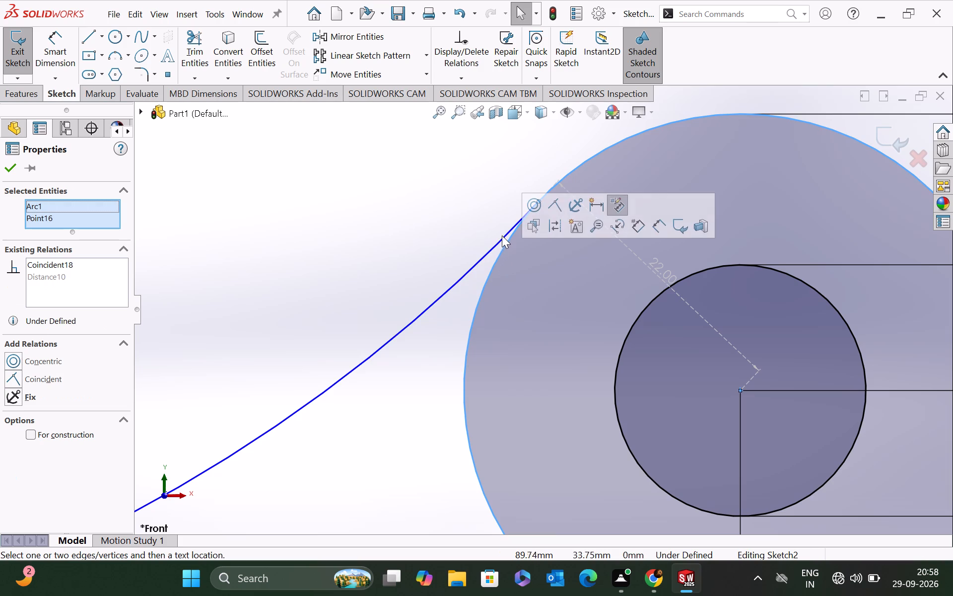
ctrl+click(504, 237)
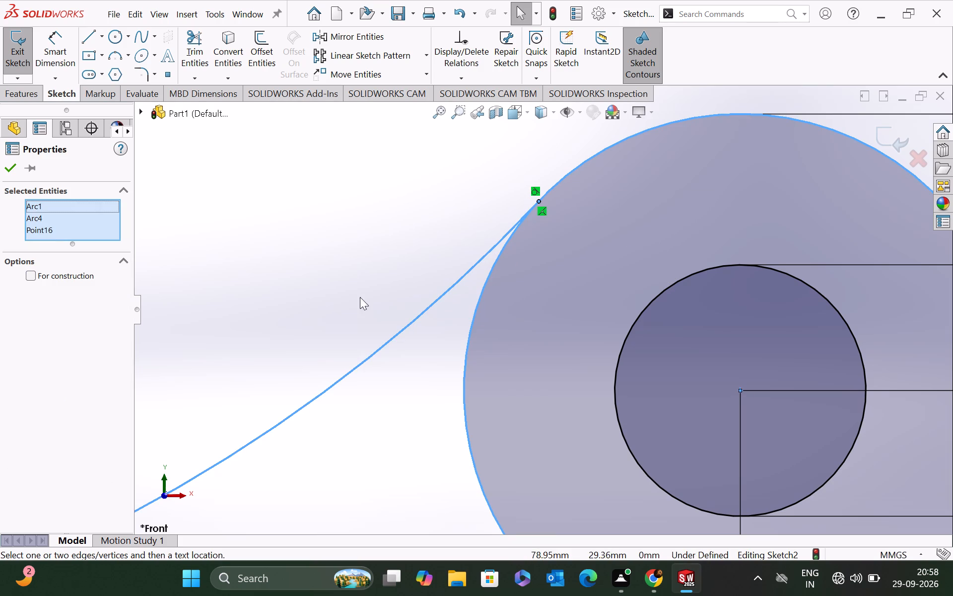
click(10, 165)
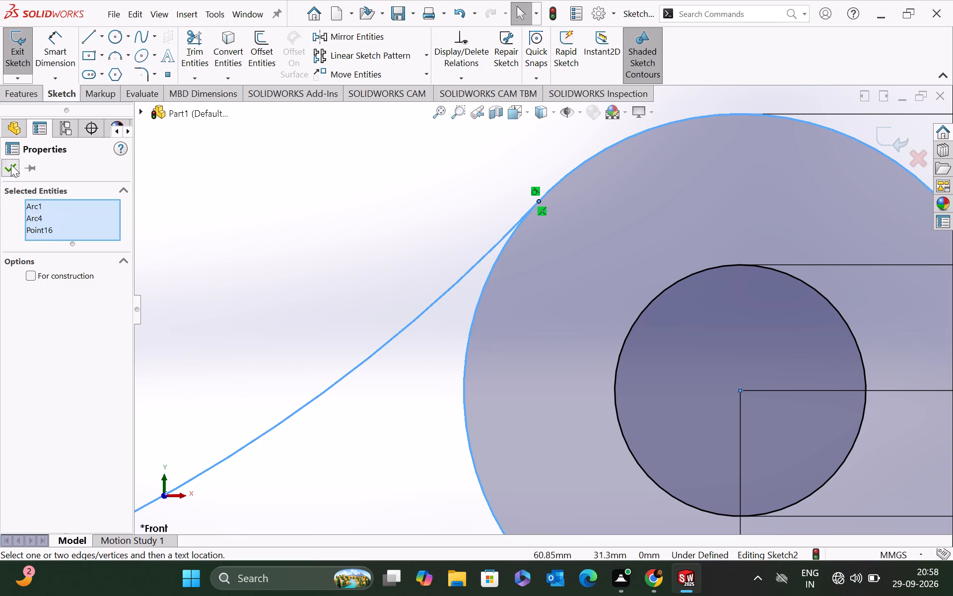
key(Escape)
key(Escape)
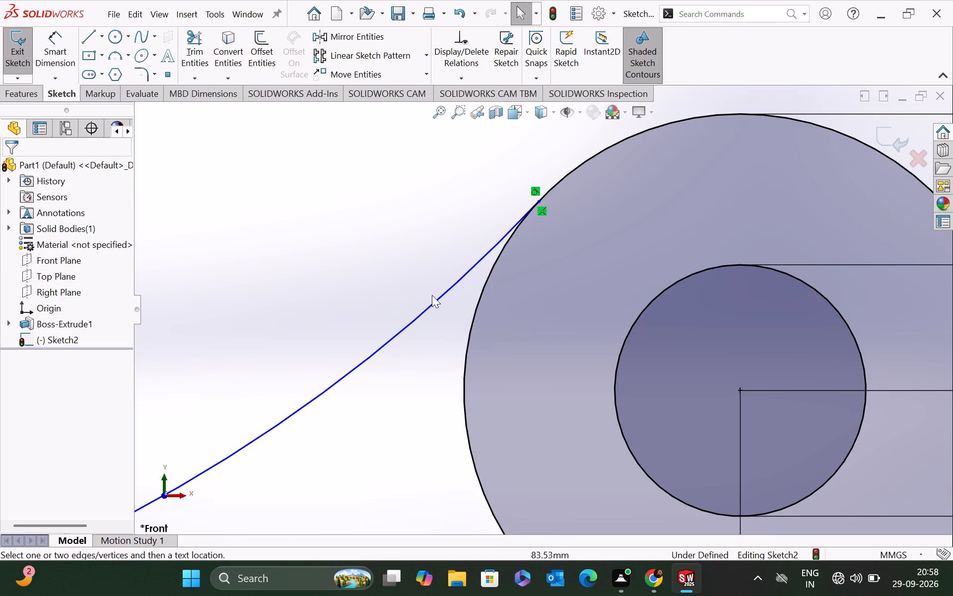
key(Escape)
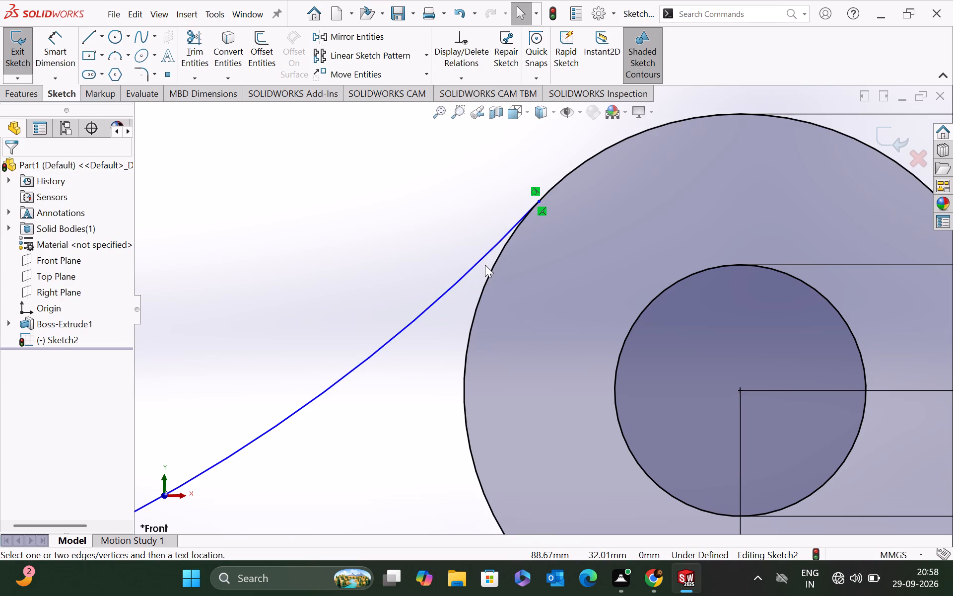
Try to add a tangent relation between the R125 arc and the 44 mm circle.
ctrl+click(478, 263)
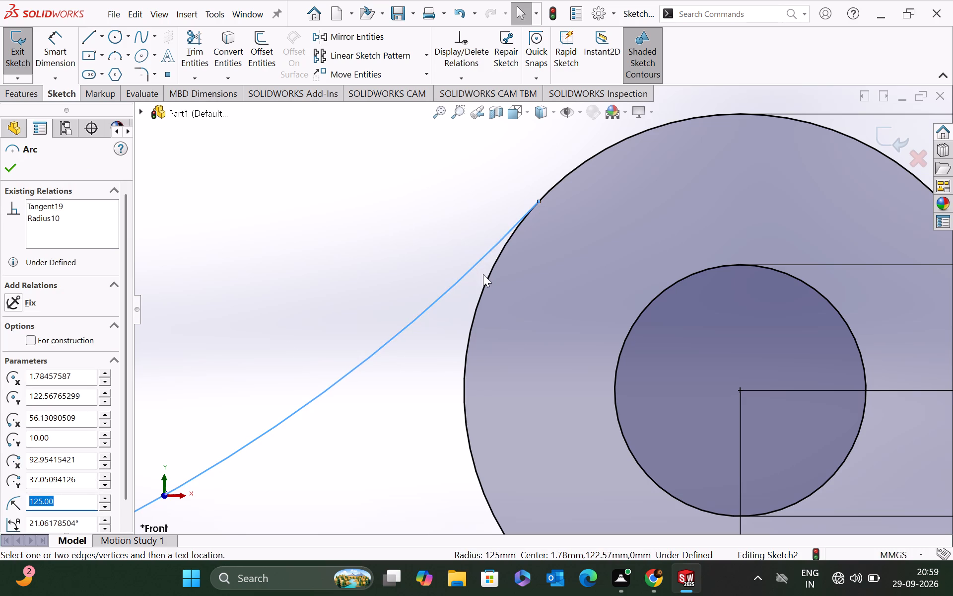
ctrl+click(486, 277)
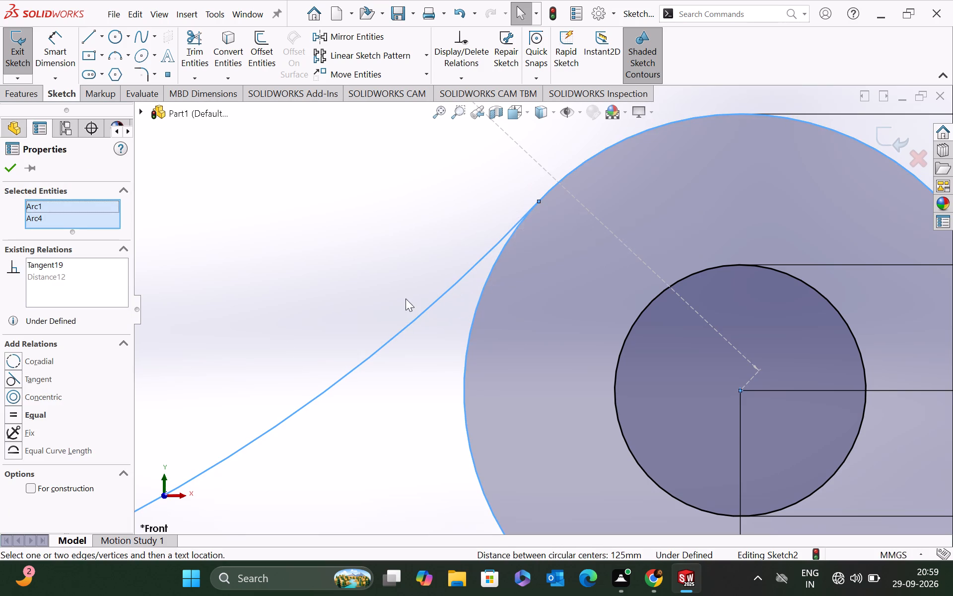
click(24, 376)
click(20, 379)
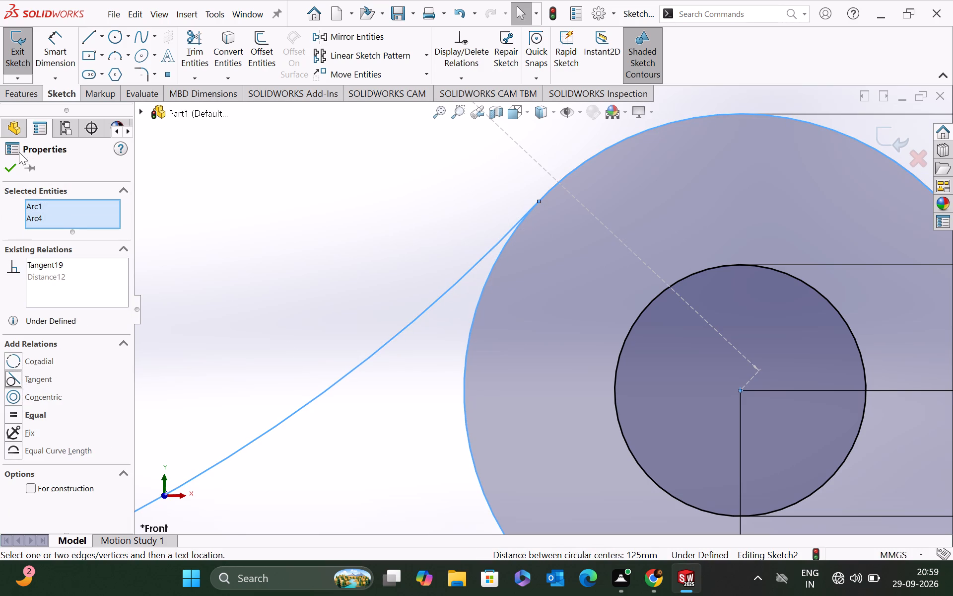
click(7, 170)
Delete the R125 connecting arc together with its radius dimension.
scroll(373, 401, up, 4)
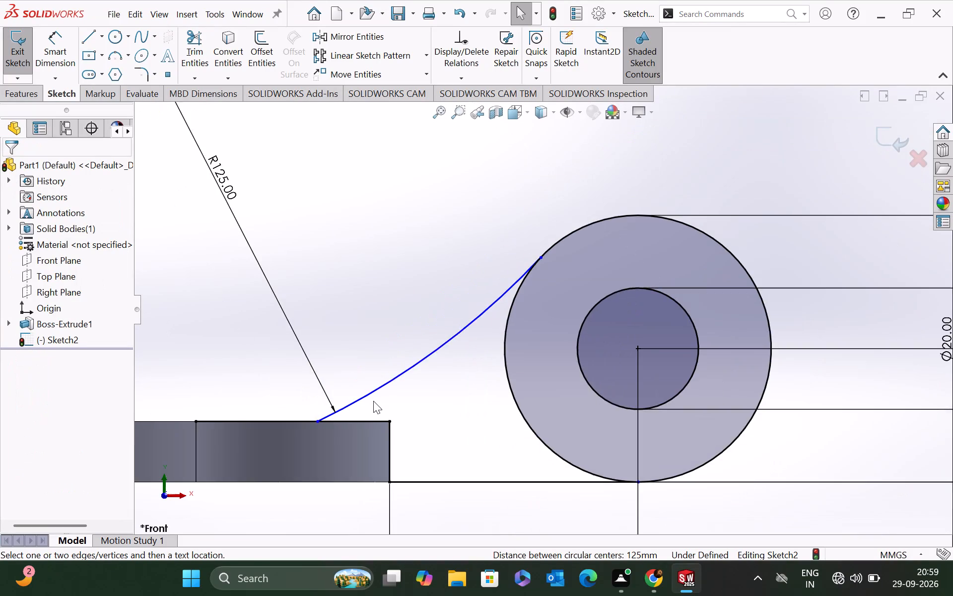
scroll(373, 401, up, 3)
scroll(381, 398, down, 4)
scroll(615, 329, up, 3)
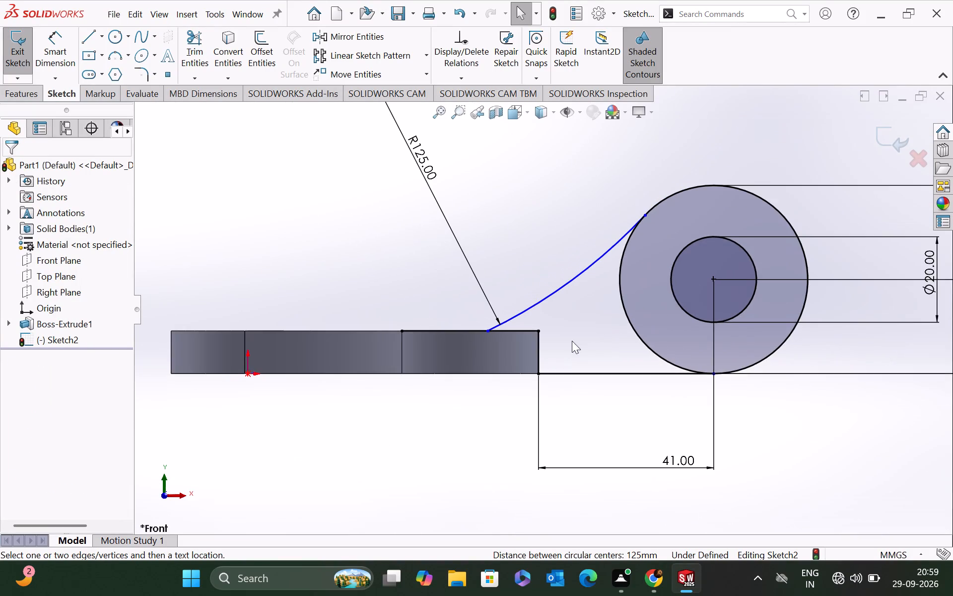
scroll(558, 341, up, 4)
scroll(569, 294, down, 4)
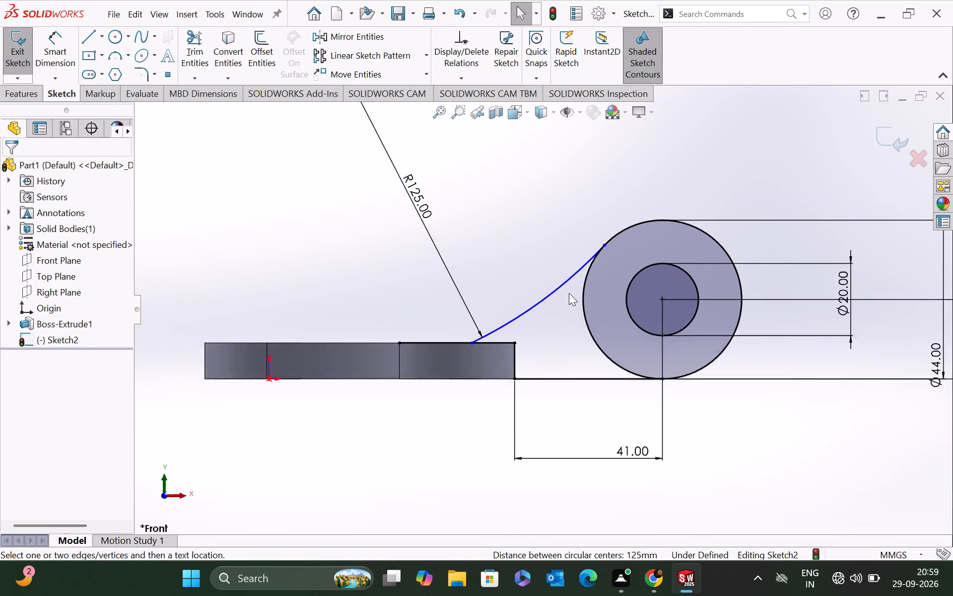
scroll(569, 293, down, 1)
right_click(556, 283)
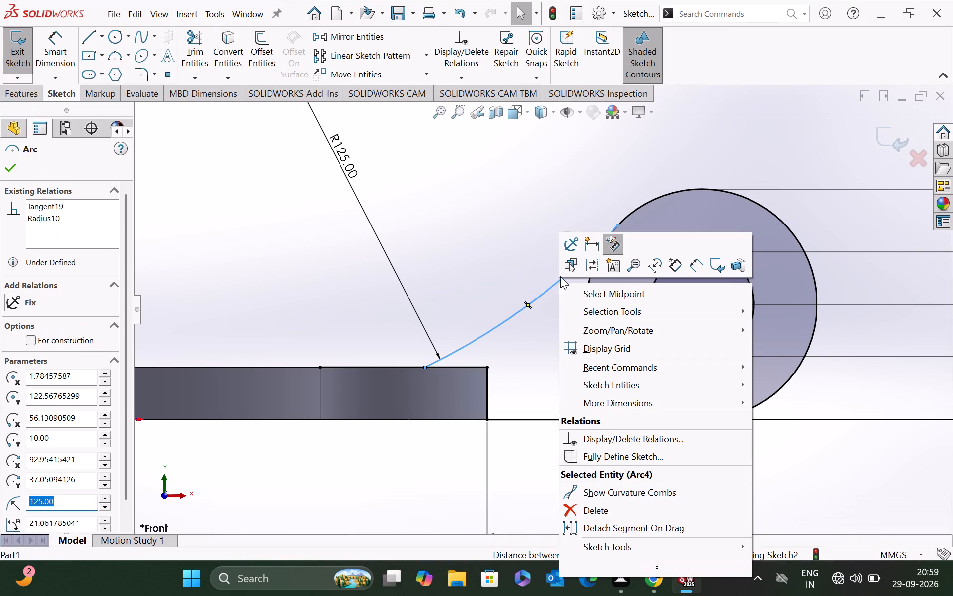
click(585, 507)
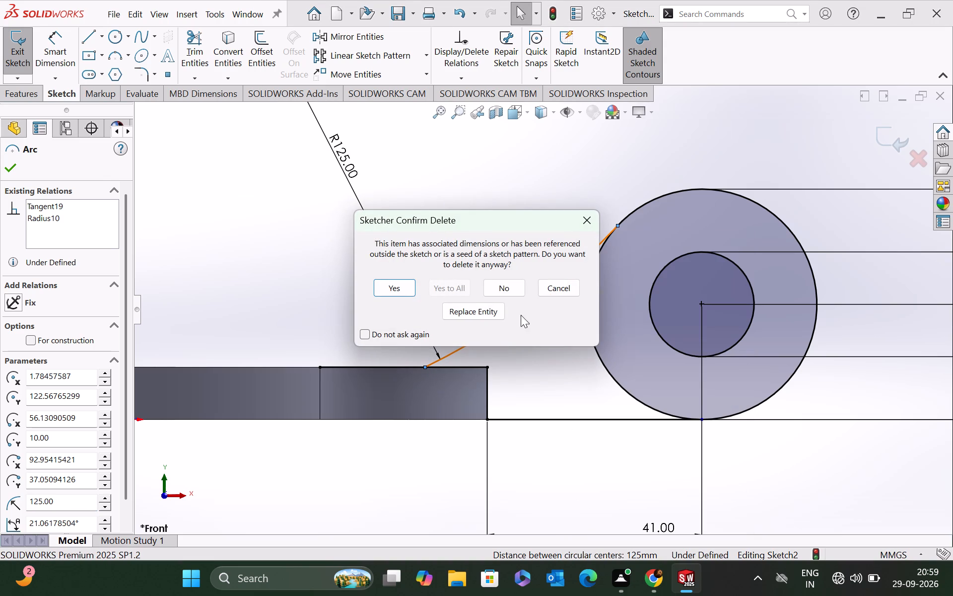
click(408, 290)
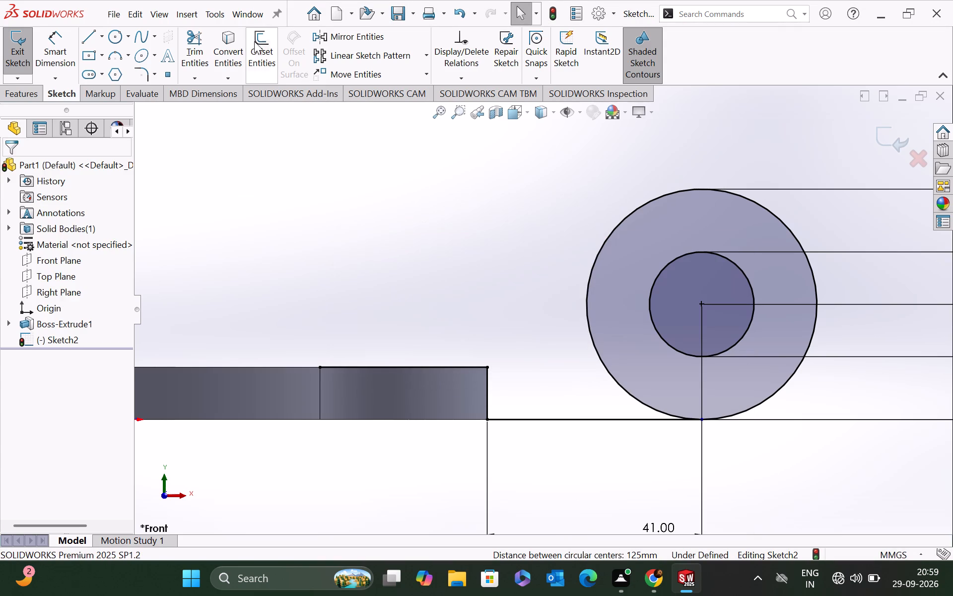
Sketch a three-point arc of about 61 mm radius from the plate's top edge to a free point just outside the 44 mm circle's upper left.
click(117, 53)
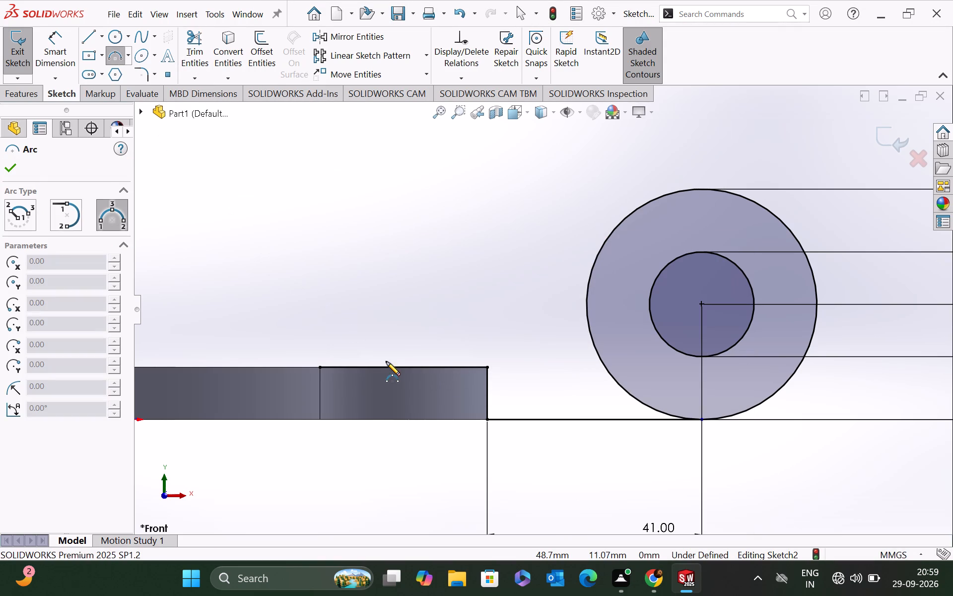
click(386, 367)
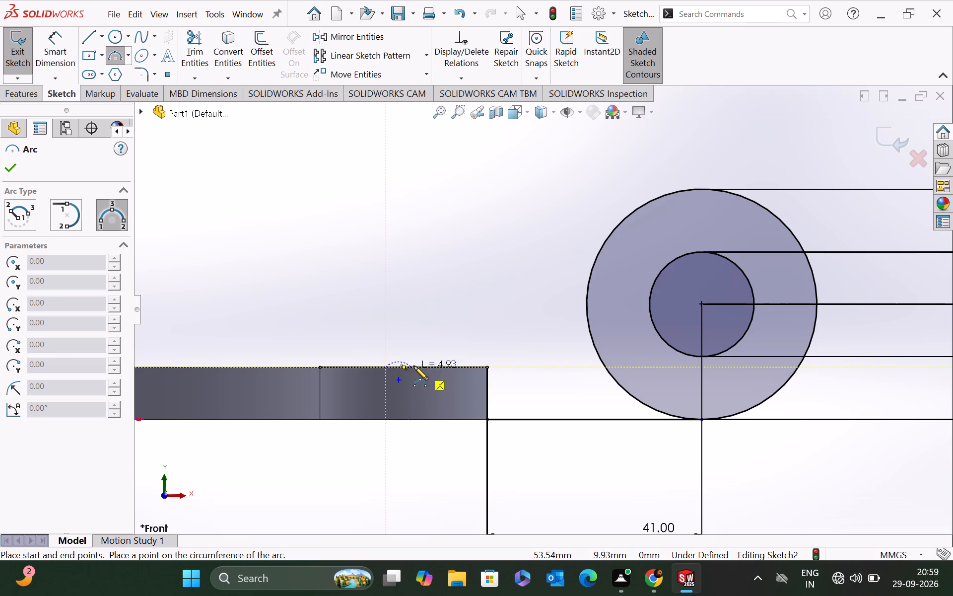
click(601, 185)
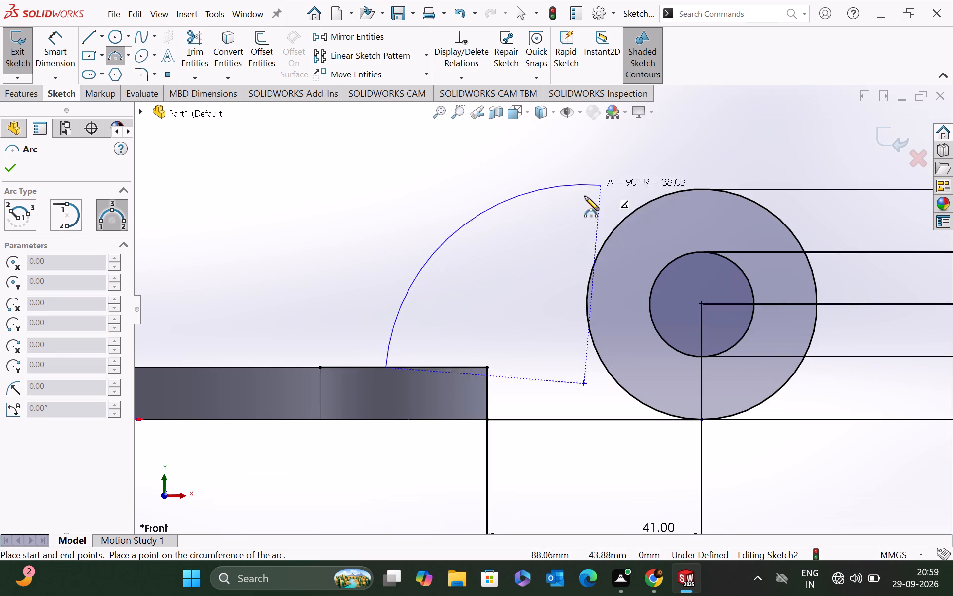
click(524, 293)
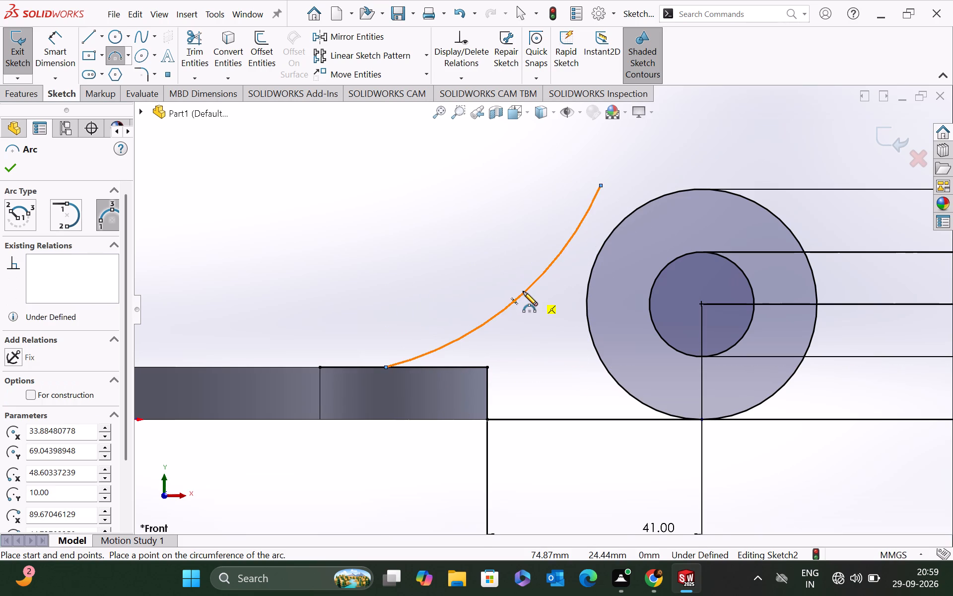
key(Escape)
Make the new arc tangent to the 44 mm circle.
ctrl+click(600, 251)
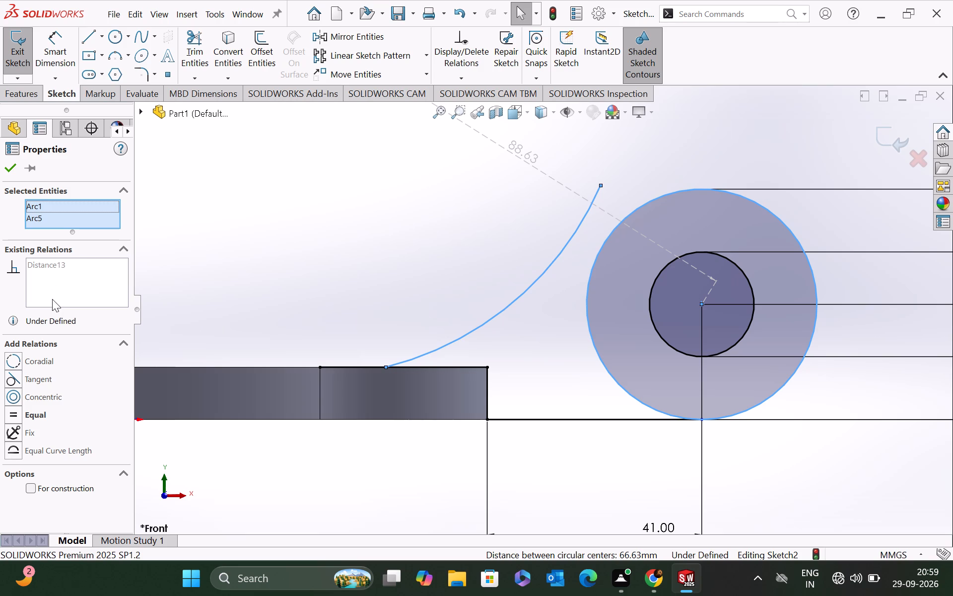
click(28, 383)
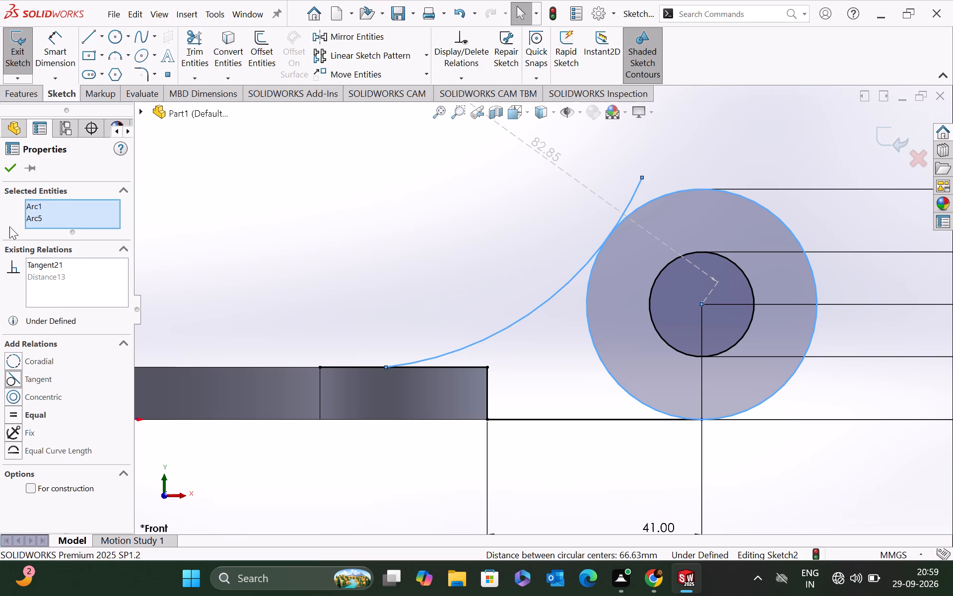
click(6, 174)
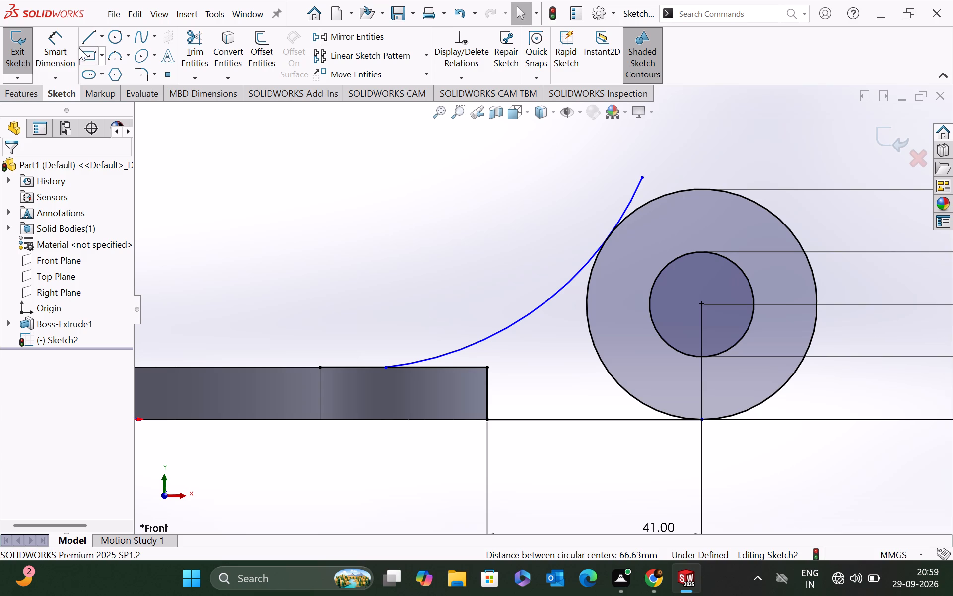
Dimension the new arc's radius and set it to 125 mm.
click(63, 53)
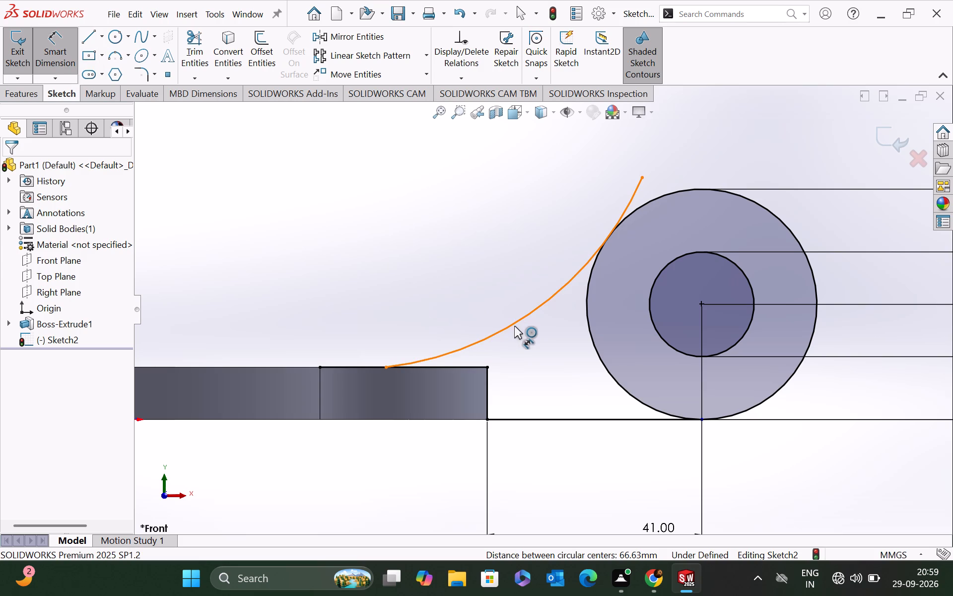
ctrl+click(512, 322)
ctrl+click(468, 267)
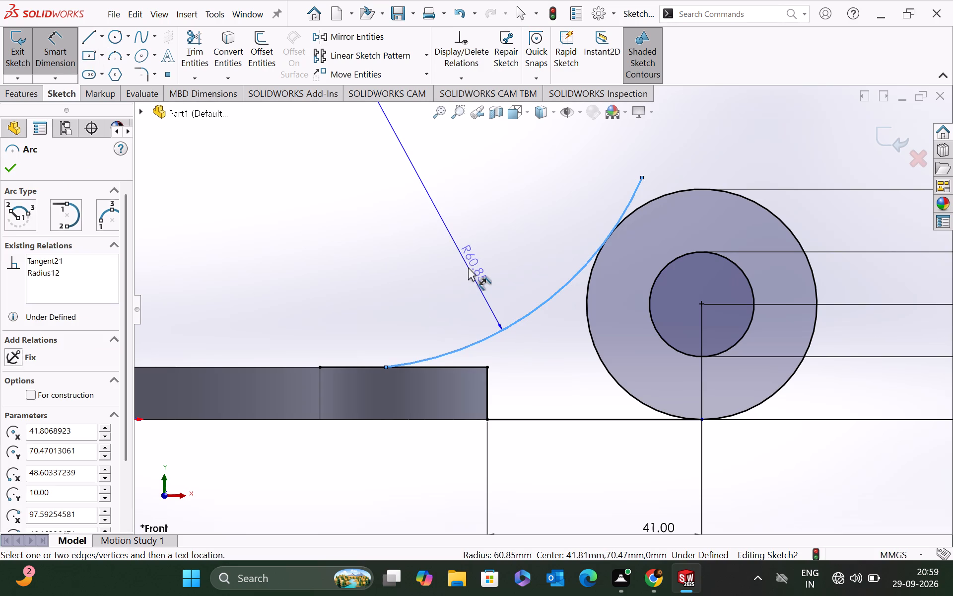
text(12)
key(5)
key(Return)
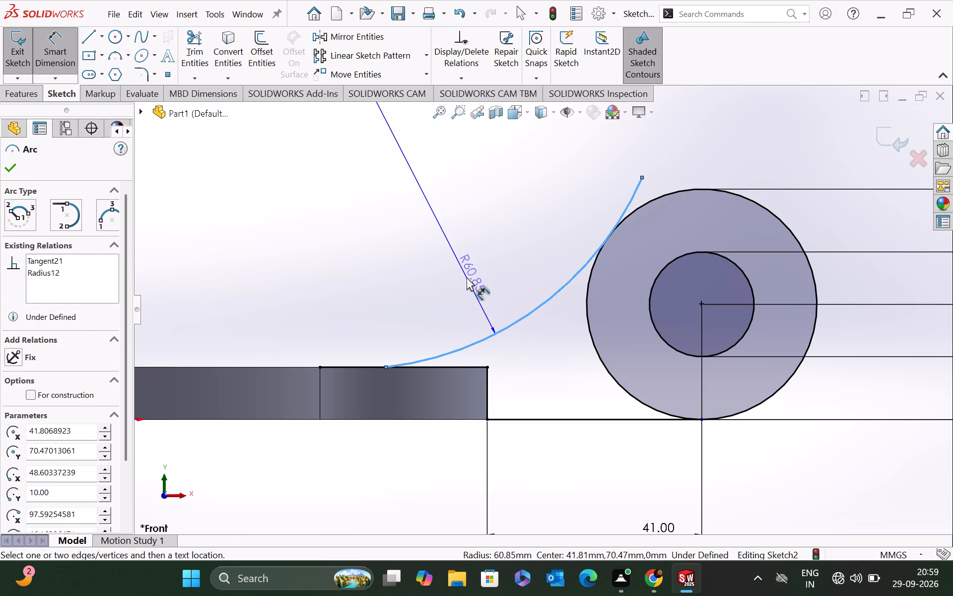
click(467, 277)
text(12)
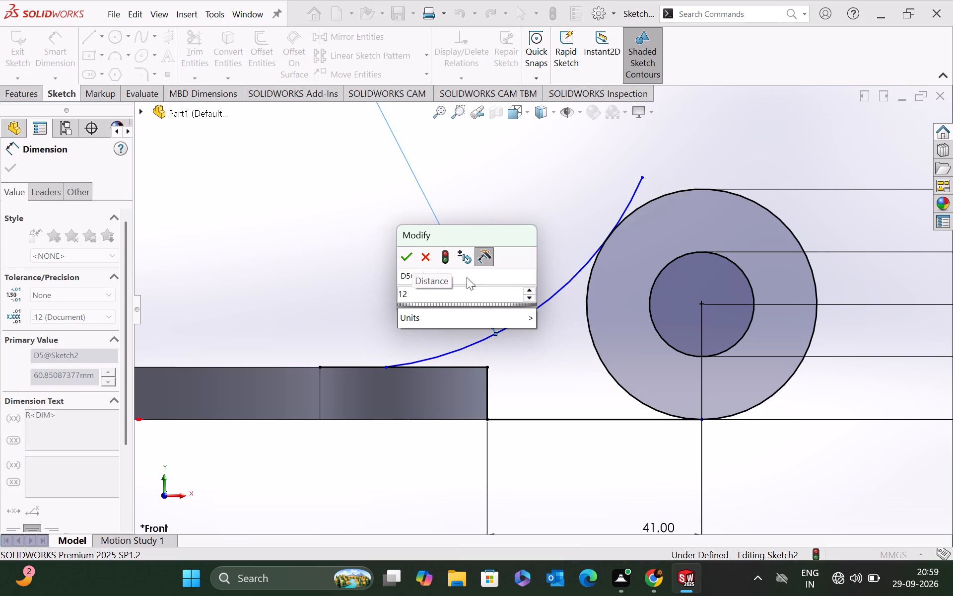
key(5)
key(Return)
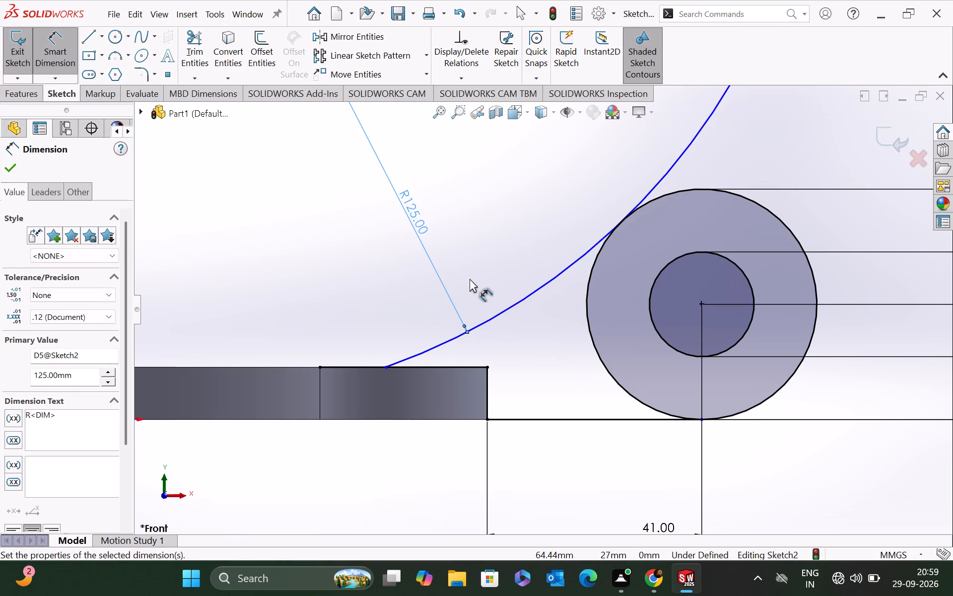
scroll(490, 278, down, 4)
scroll(489, 279, up, 7)
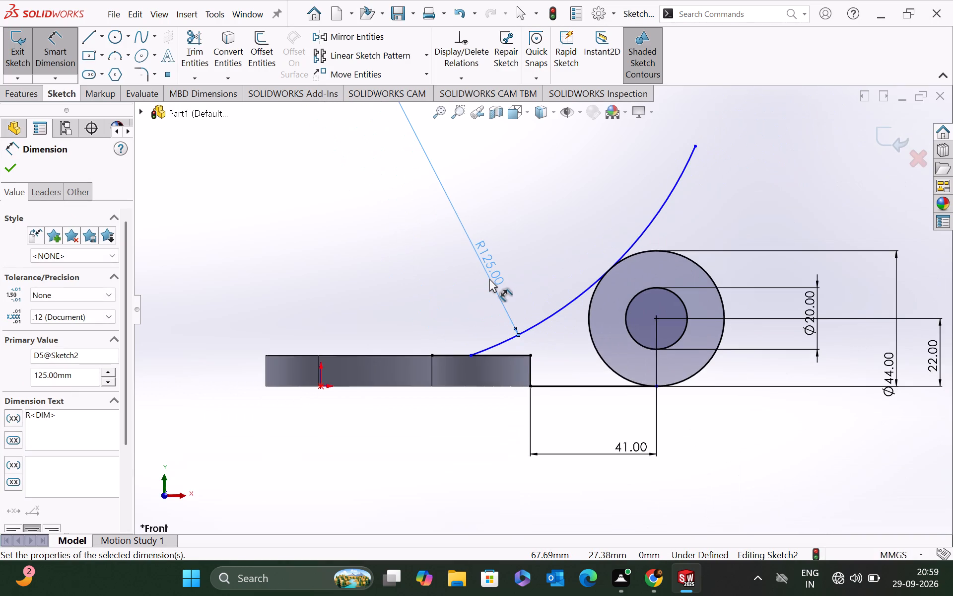
scroll(489, 279, up, 2)
scroll(489, 347, down, 1)
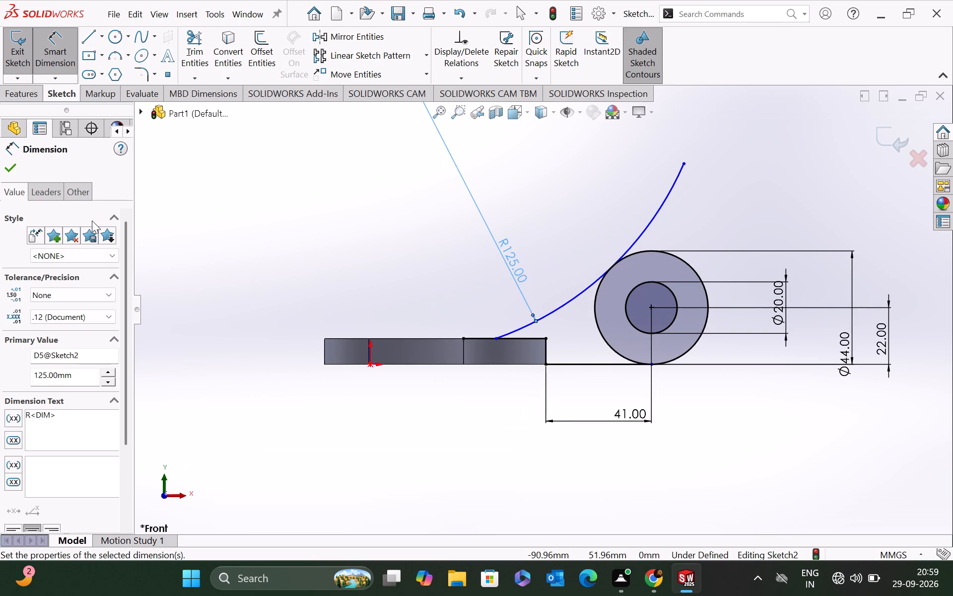
click(17, 165)
Trim away the part of the R125 arc that extends above its tangent point with the 44 mm circle.
scroll(522, 228, up, 3)
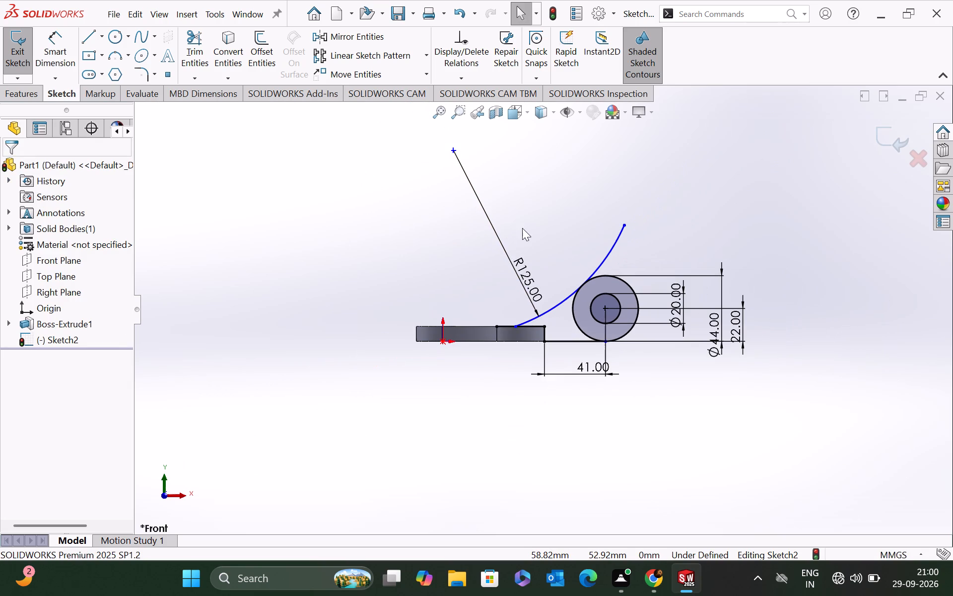
click(200, 39)
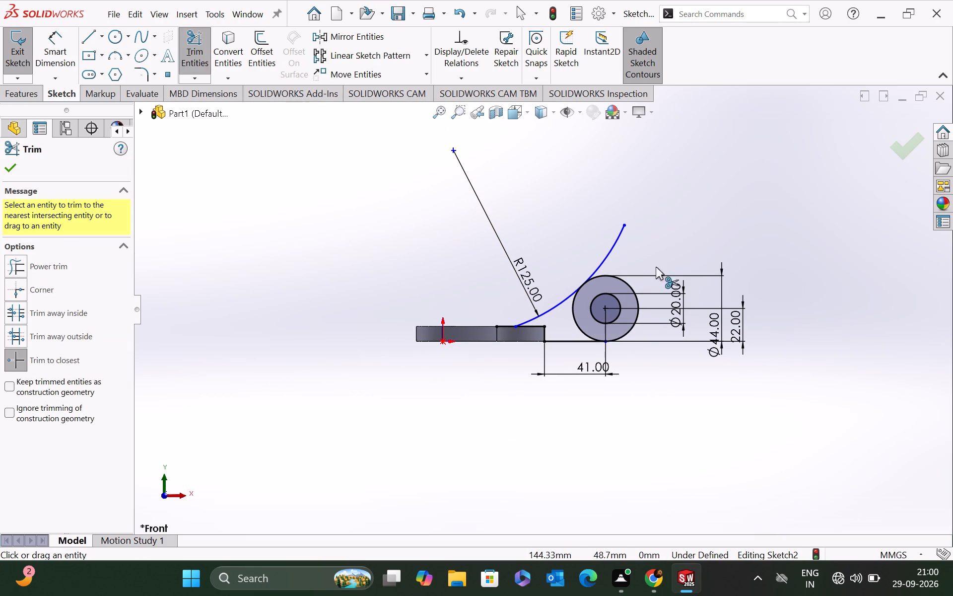
click(613, 249)
scroll(518, 311, down, 2)
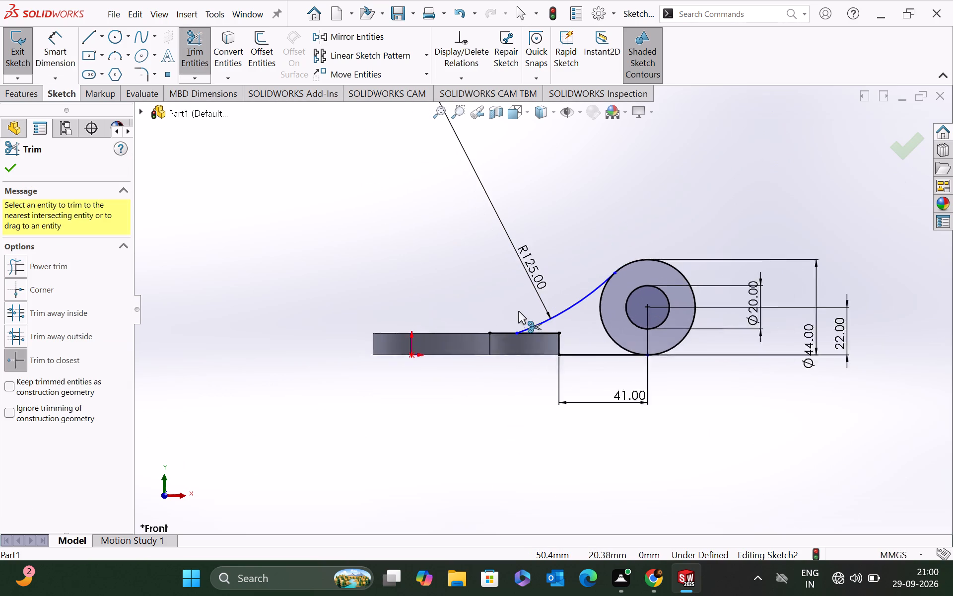
Trim away the part of the plate's top-edge sketch line that extends beyond the R125 arc's lower endpoint.
scroll(518, 311, down, 3)
click(499, 351)
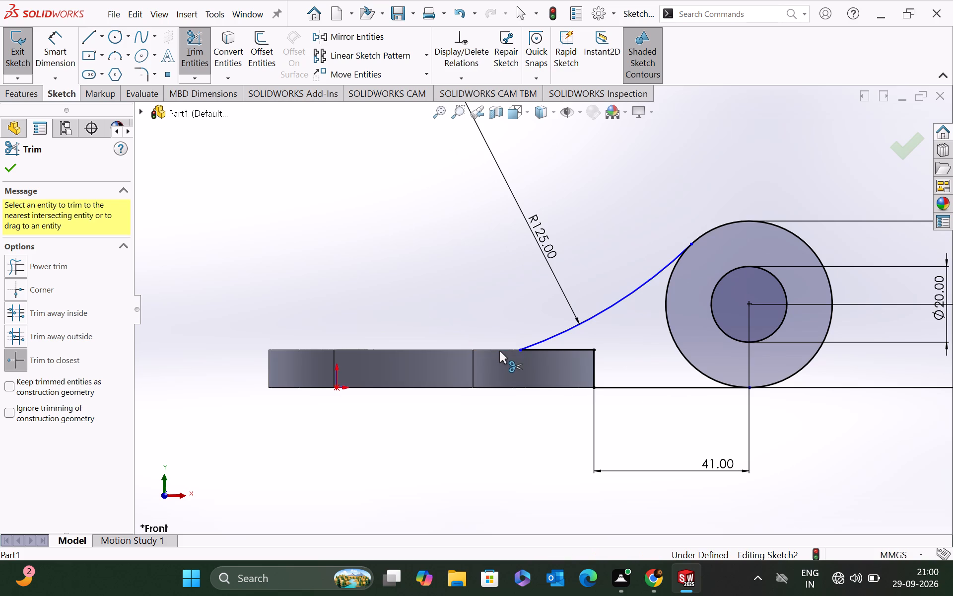
scroll(505, 351, up, 4)
scroll(505, 351, down, 7)
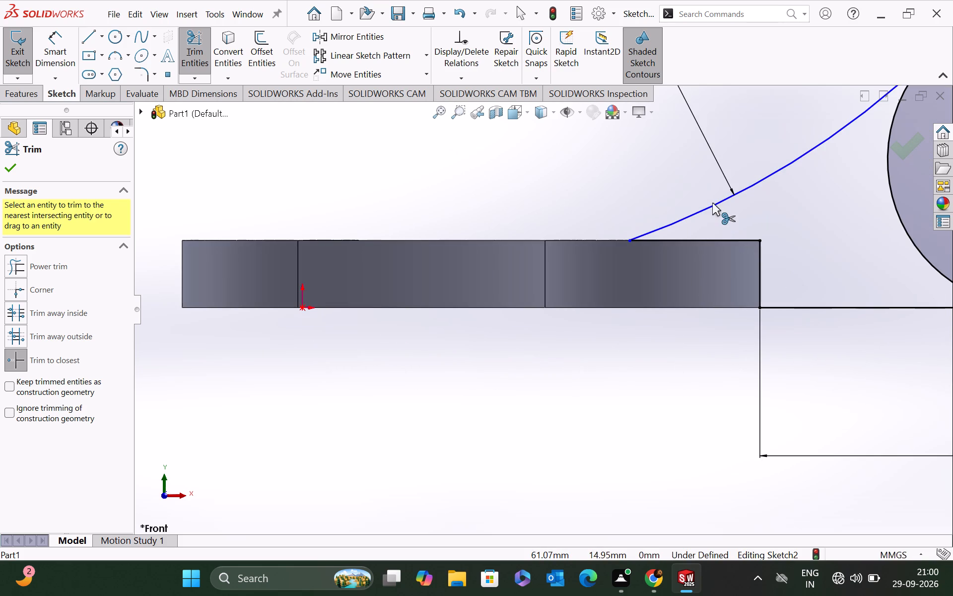
click(11, 164)
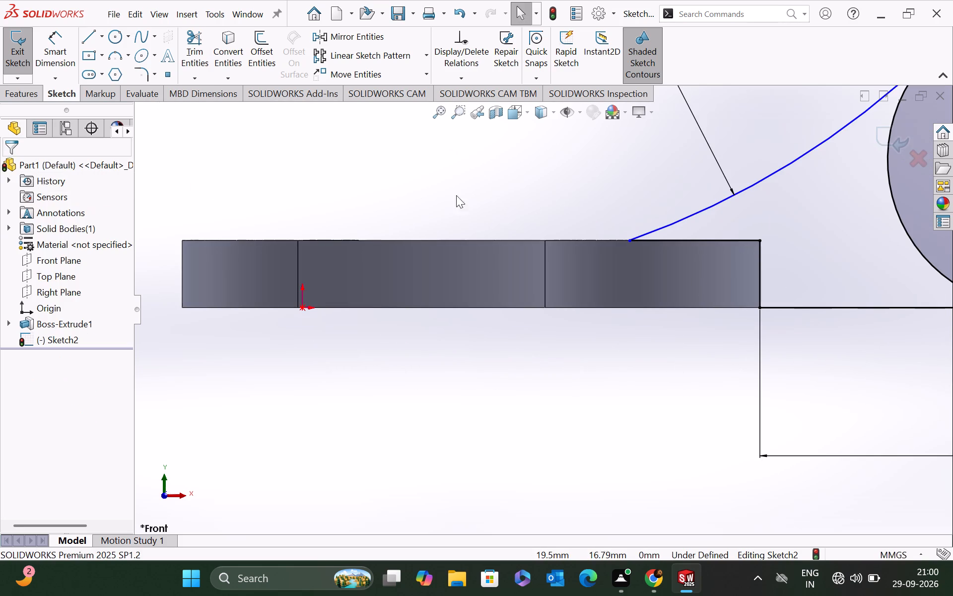
Delete the tangent and radius relations of the R125 arc.
right_click(674, 221)
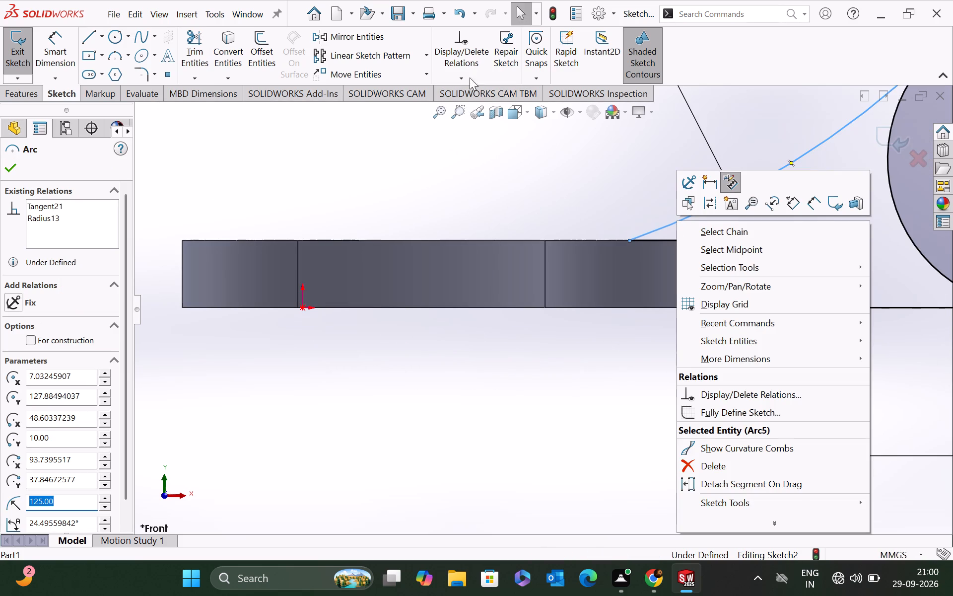
click(457, 56)
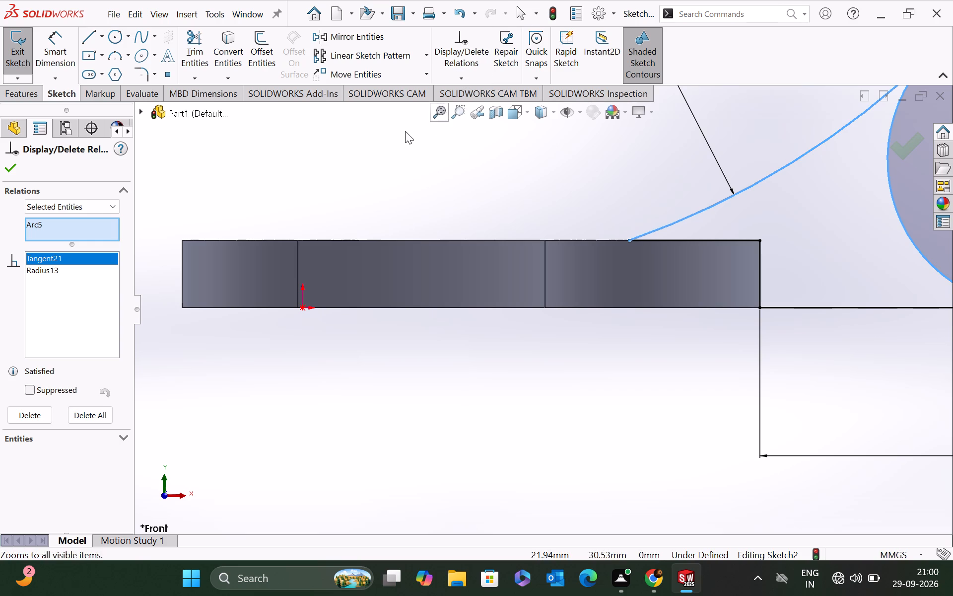
click(68, 206)
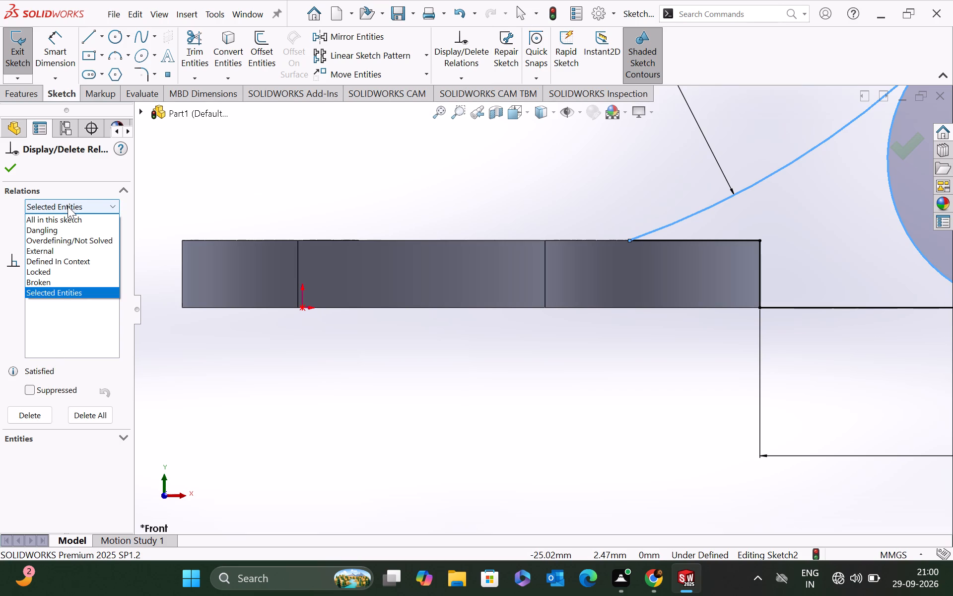
click(68, 206)
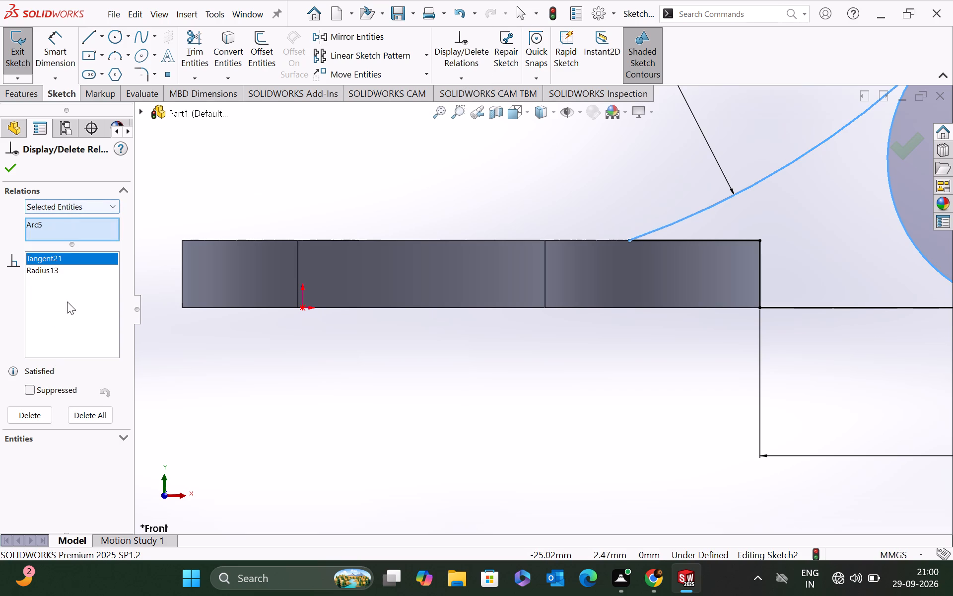
click(33, 411)
click(32, 415)
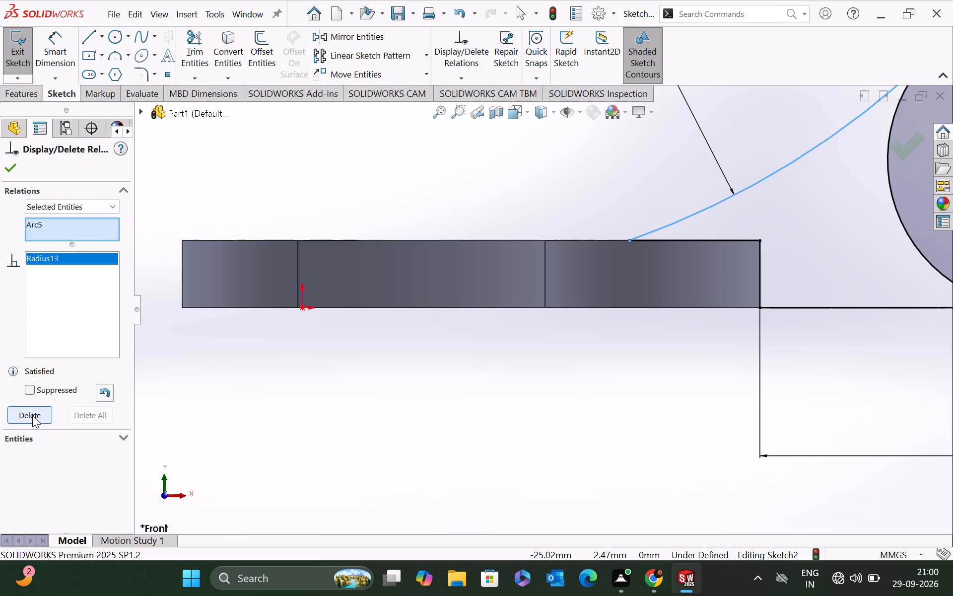
click(8, 171)
Check which relations still apply to the arc between the plate and the 44 mm circle.
right_click(659, 226)
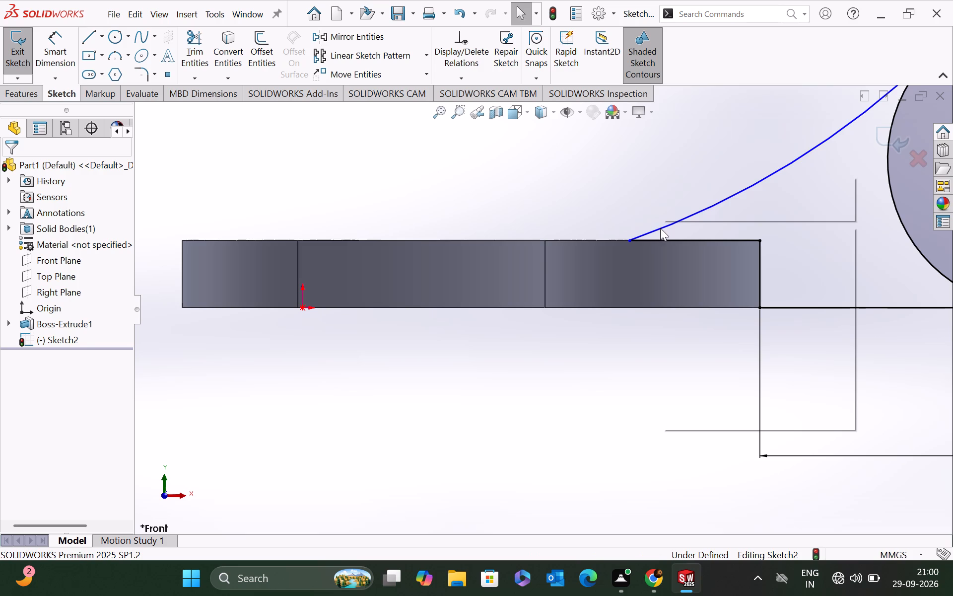
click(657, 224)
right_click(659, 228)
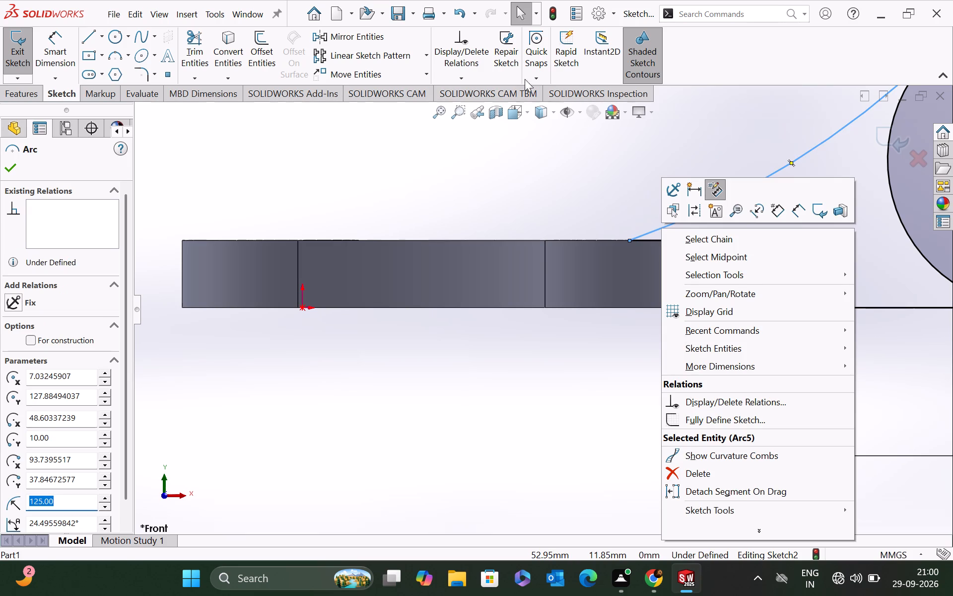
click(455, 58)
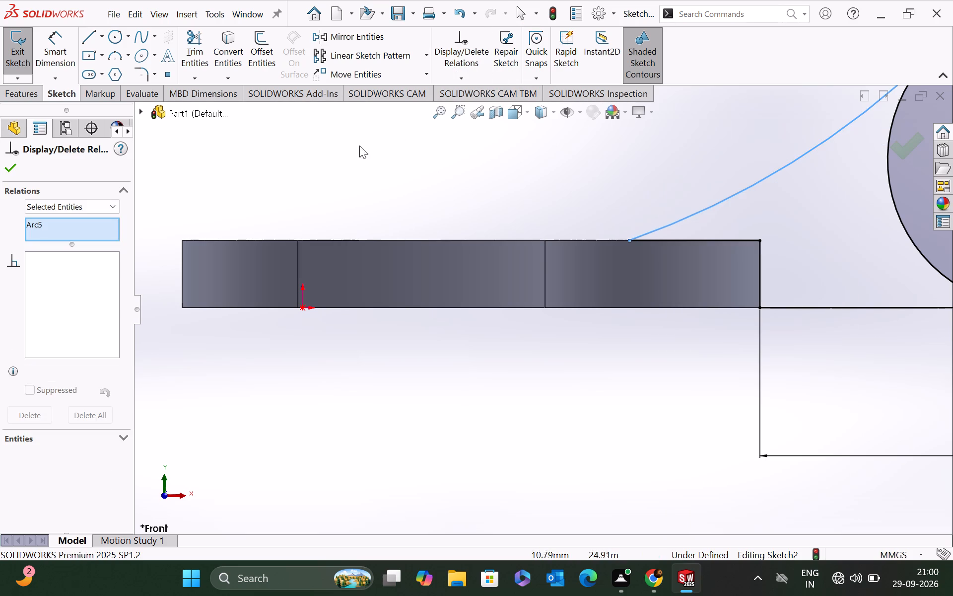
scroll(45, 323, down, 2)
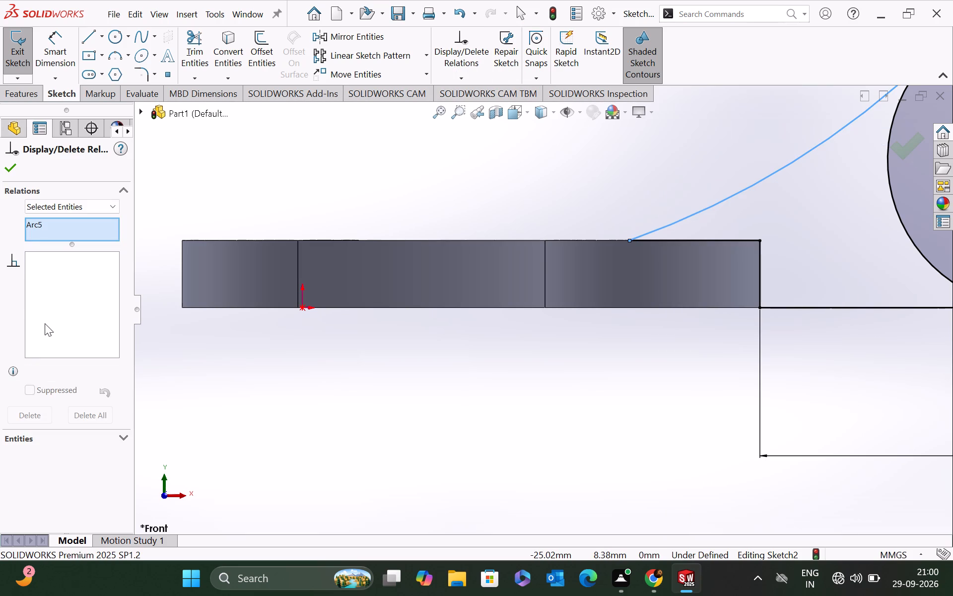
scroll(45, 323, down, 1)
click(80, 439)
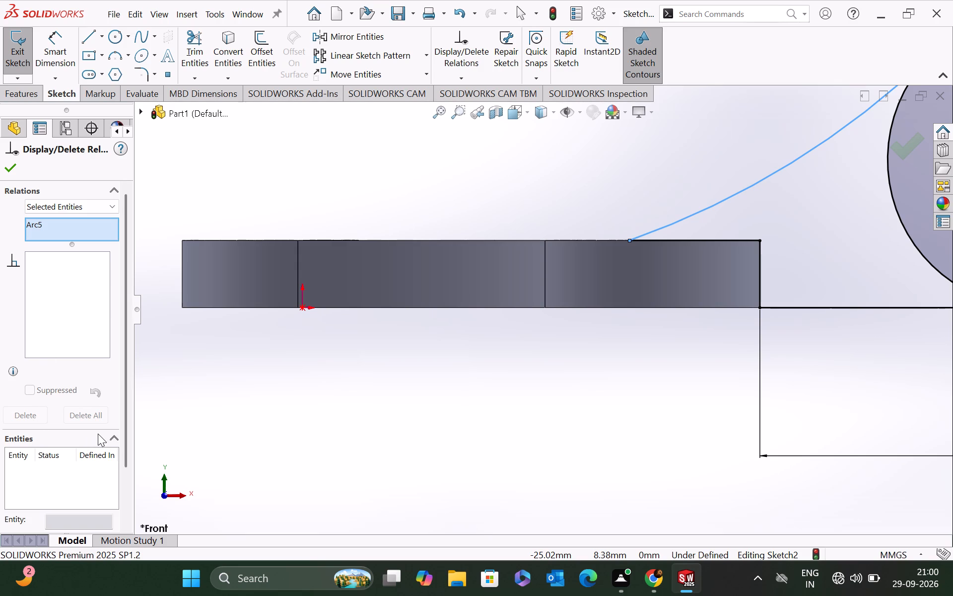
click(98, 434)
click(9, 164)
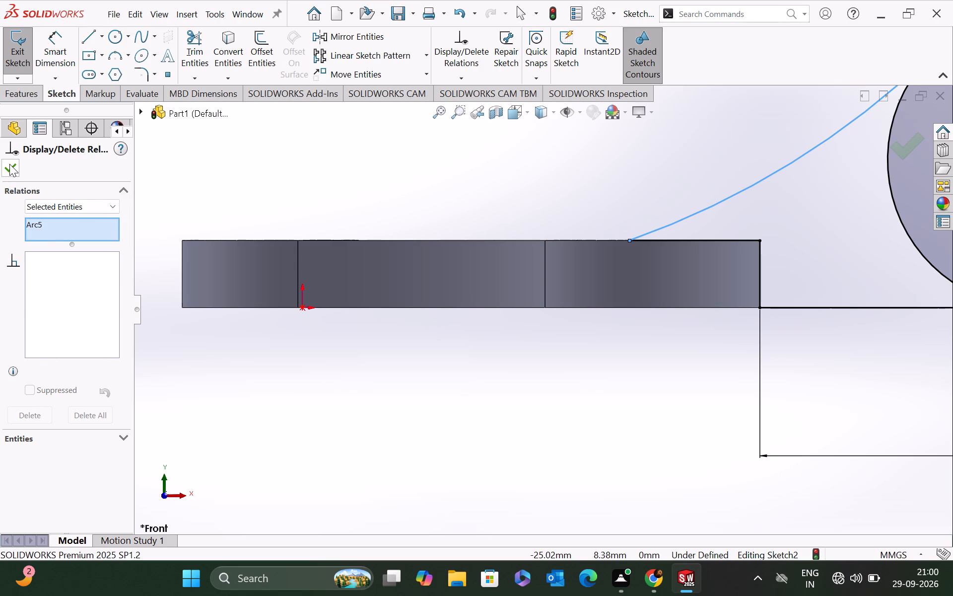
Dimension the connecting arc's radius again at 125 mm.
scroll(568, 401, up, 6)
scroll(651, 233, down, 6)
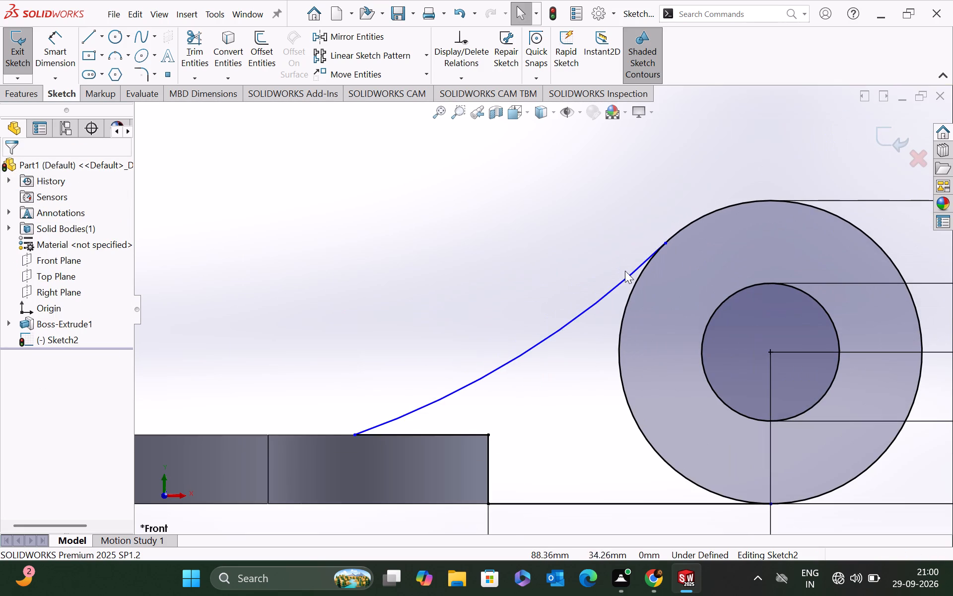
right_click(614, 288)
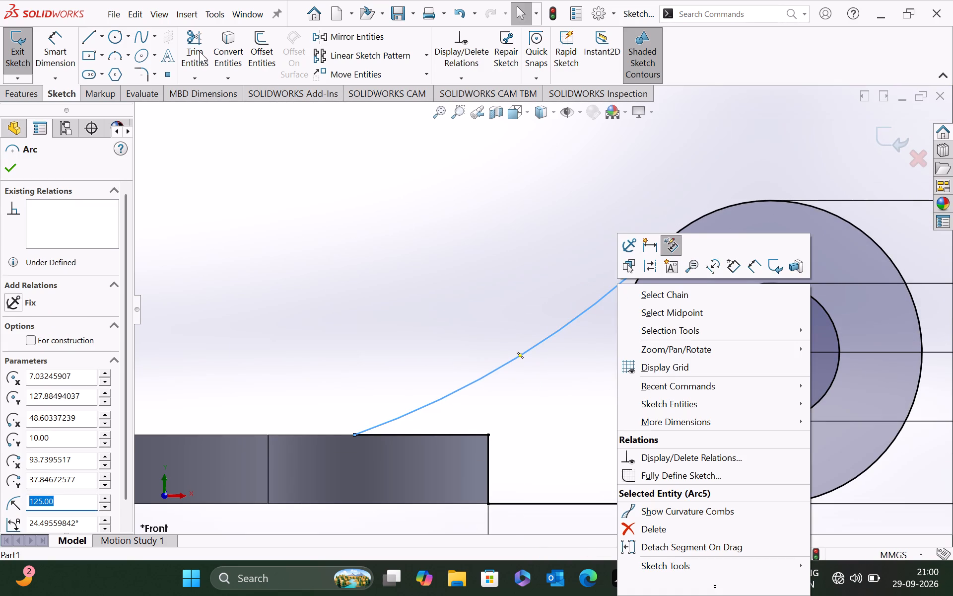
click(56, 42)
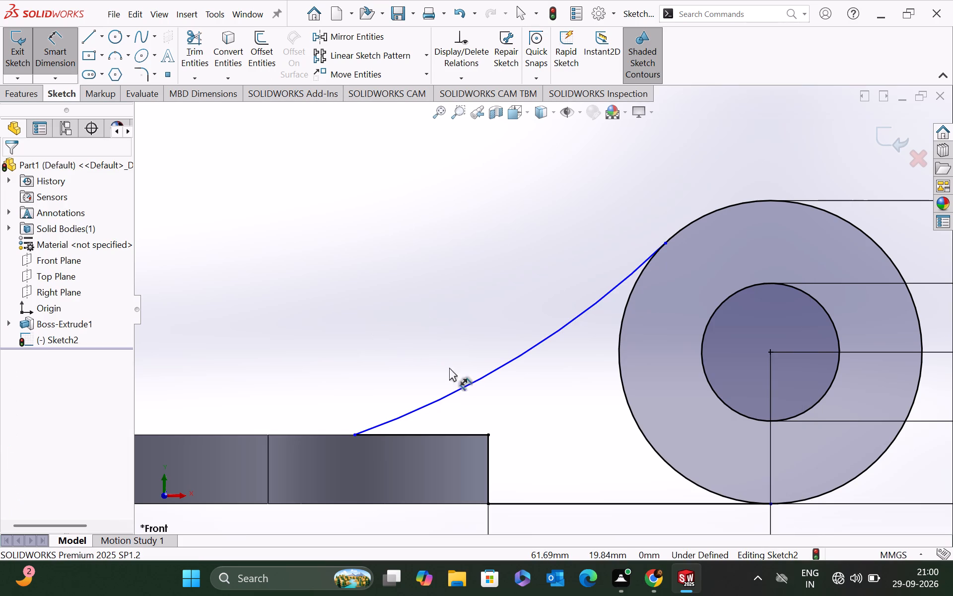
click(479, 376)
click(476, 381)
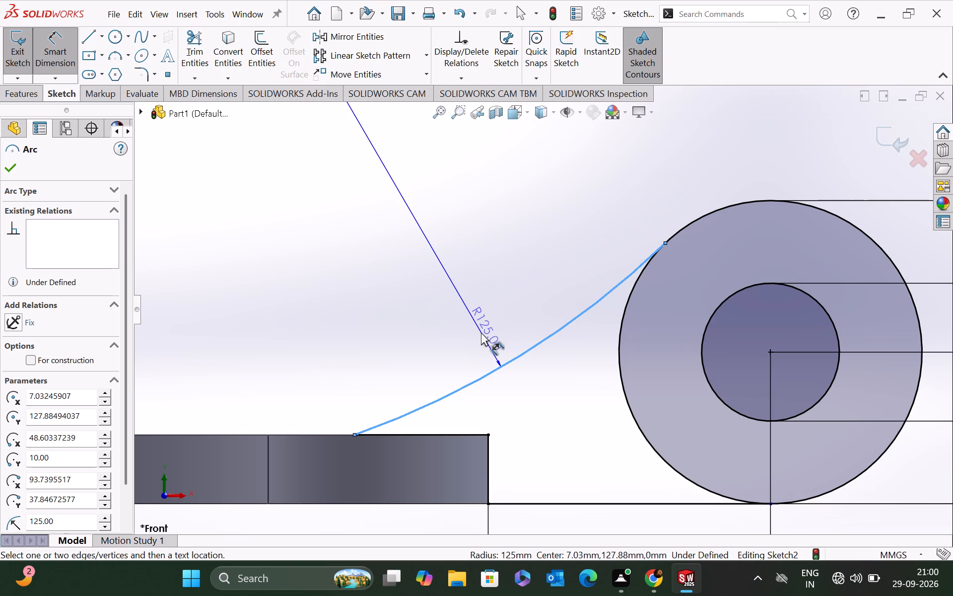
click(481, 332)
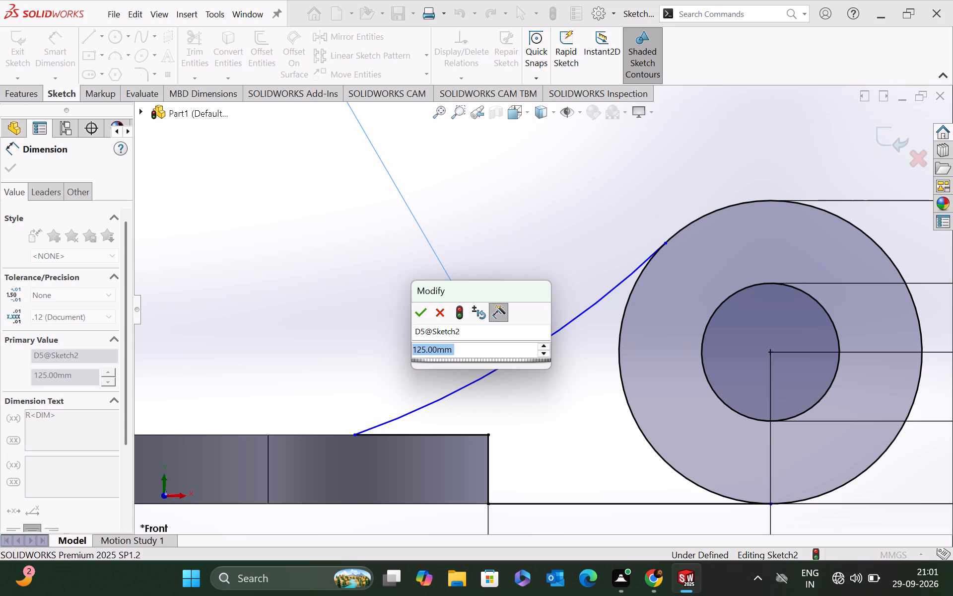
click(419, 309)
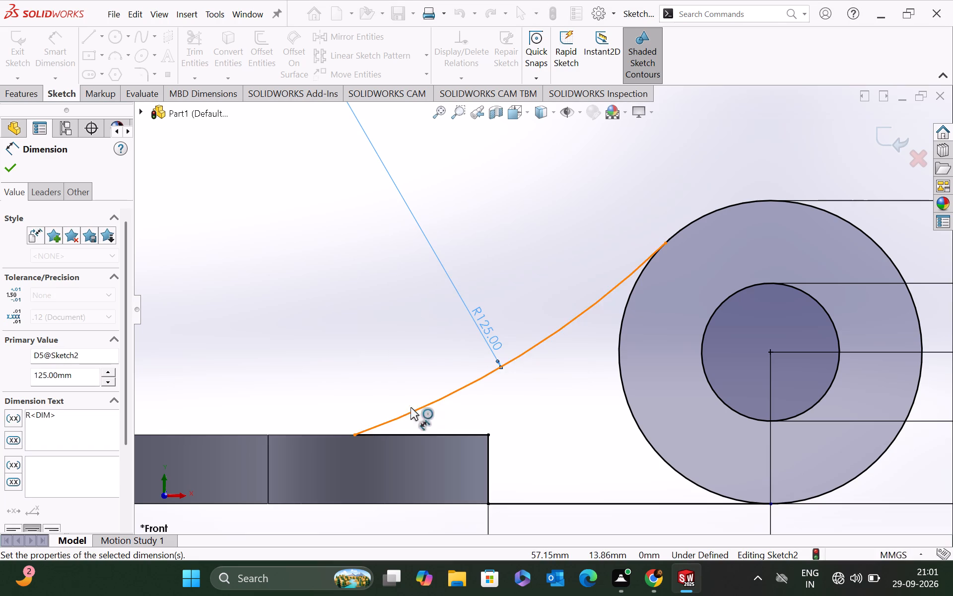
right_click(397, 416)
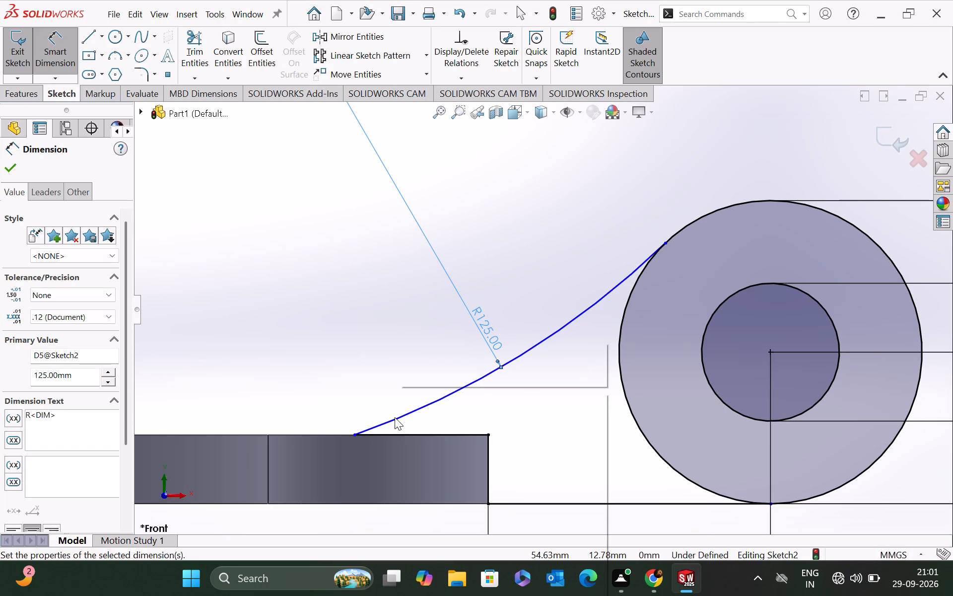
key(Escape)
key(Escape)
Make the R125 arc tangent to the sketch line along the plate's top edge.
click(398, 420)
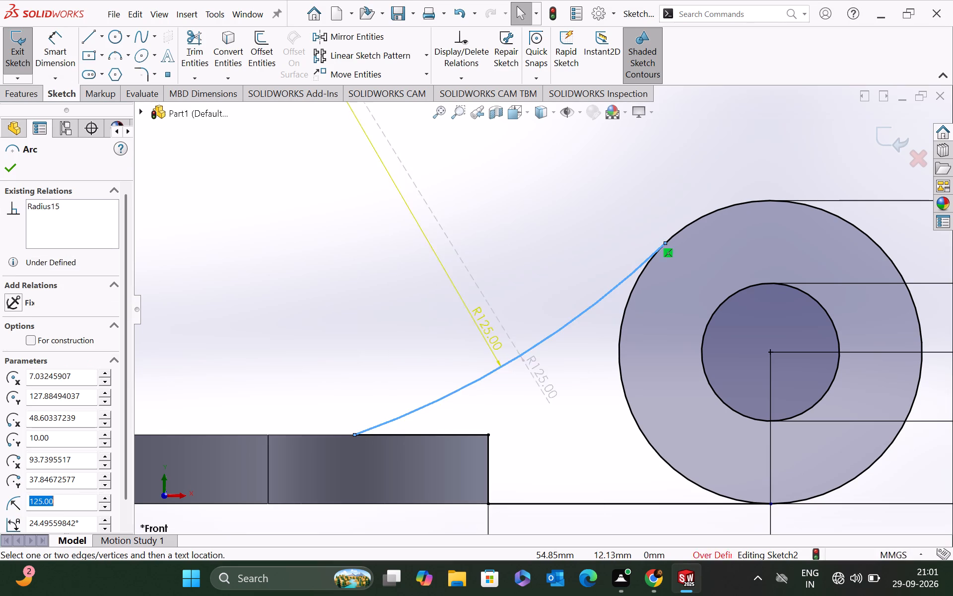
ctrl+click(398, 433)
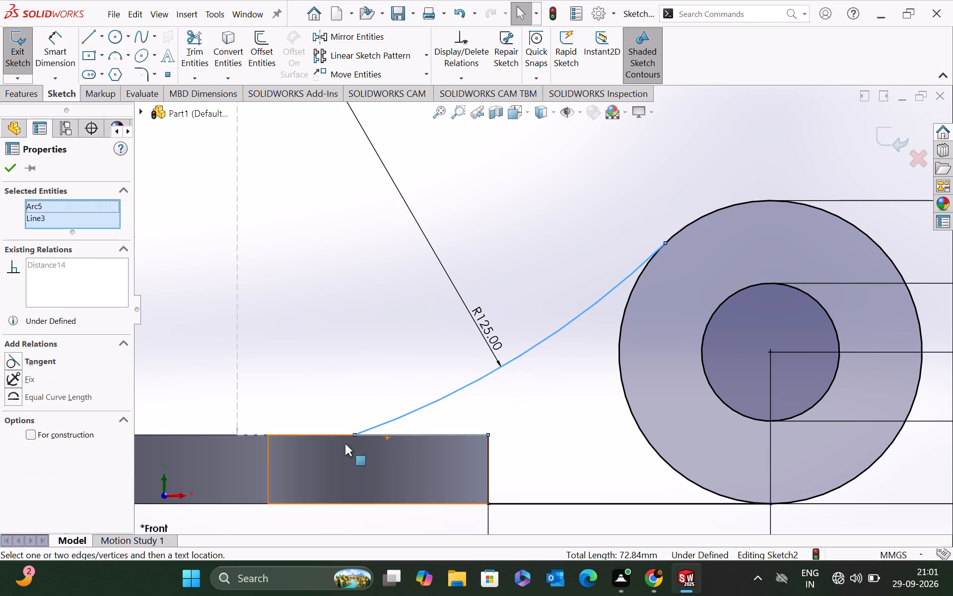
click(22, 362)
scroll(338, 368, down, 5)
scroll(339, 368, up, 7)
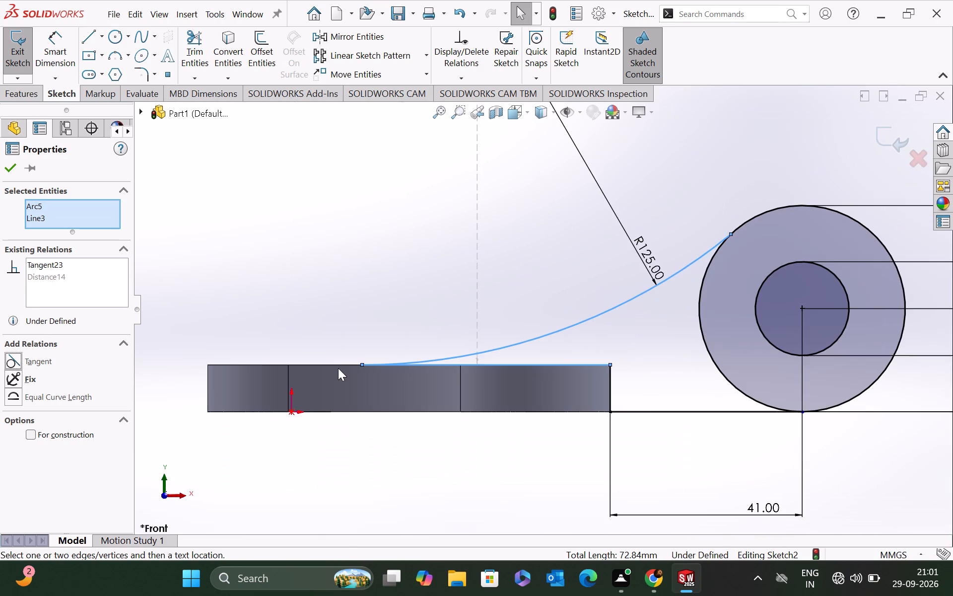
scroll(402, 328, down, 2)
scroll(402, 328, up, 2)
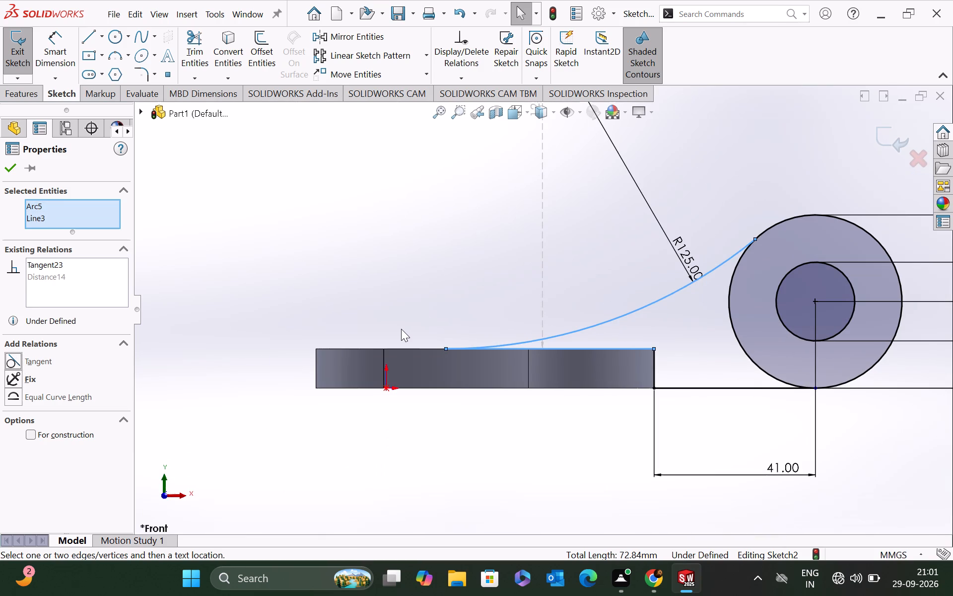
key(Escape)
Make the R125 arc tangent to the 44 mm circle.
scroll(500, 350, down, 3)
scroll(498, 349, up, 3)
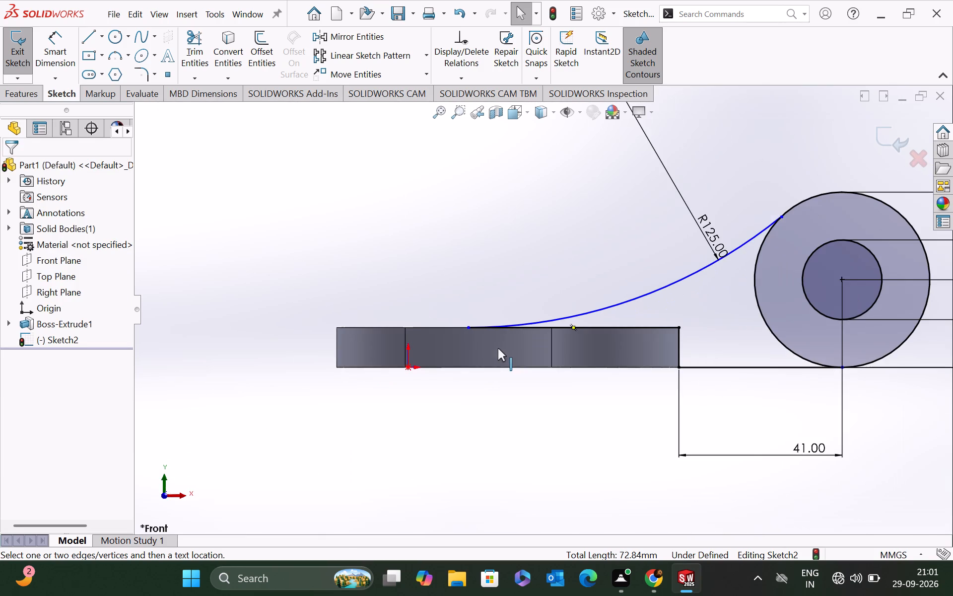
scroll(540, 302, down, 4)
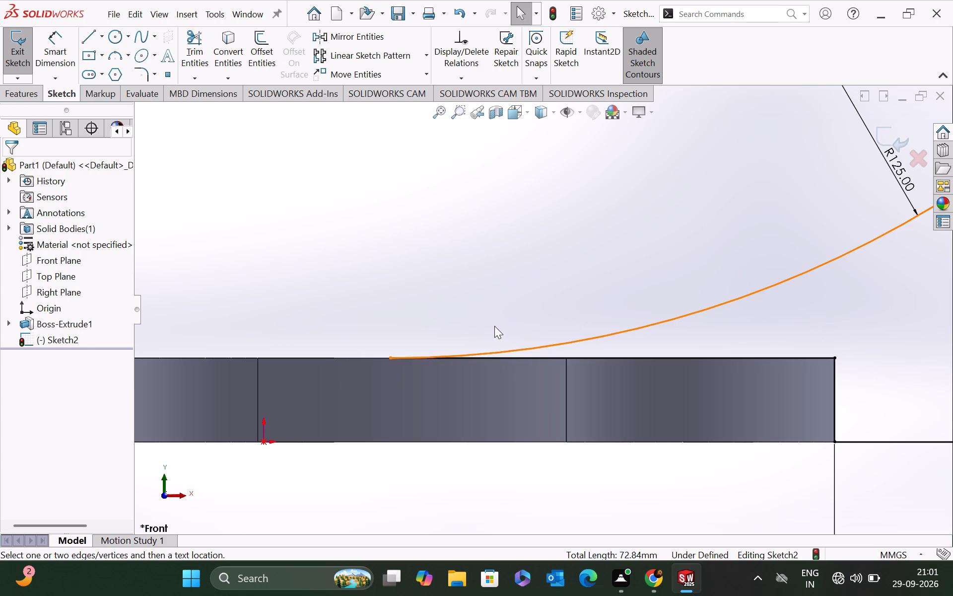
scroll(494, 325, up, 4)
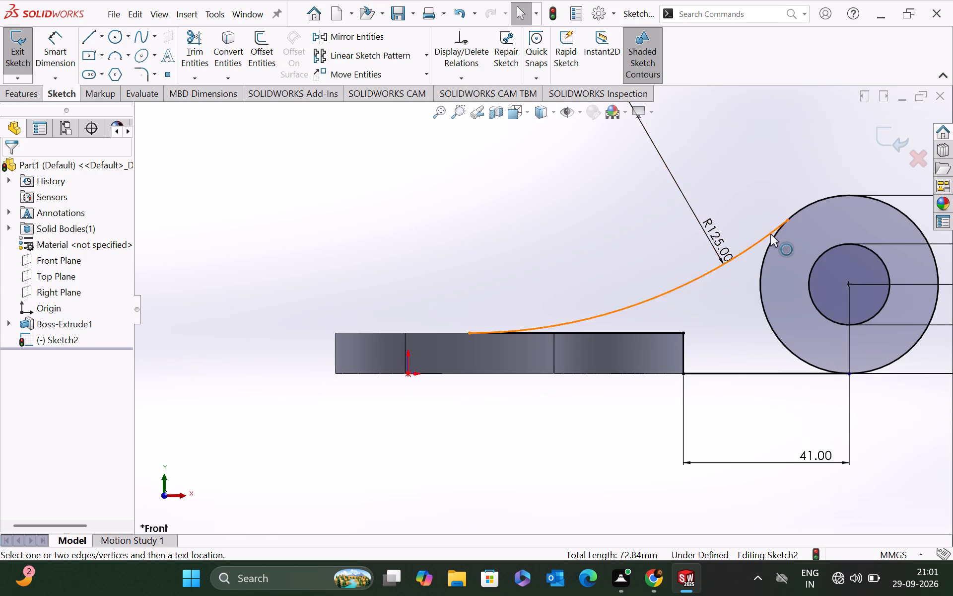
ctrl+click(770, 233)
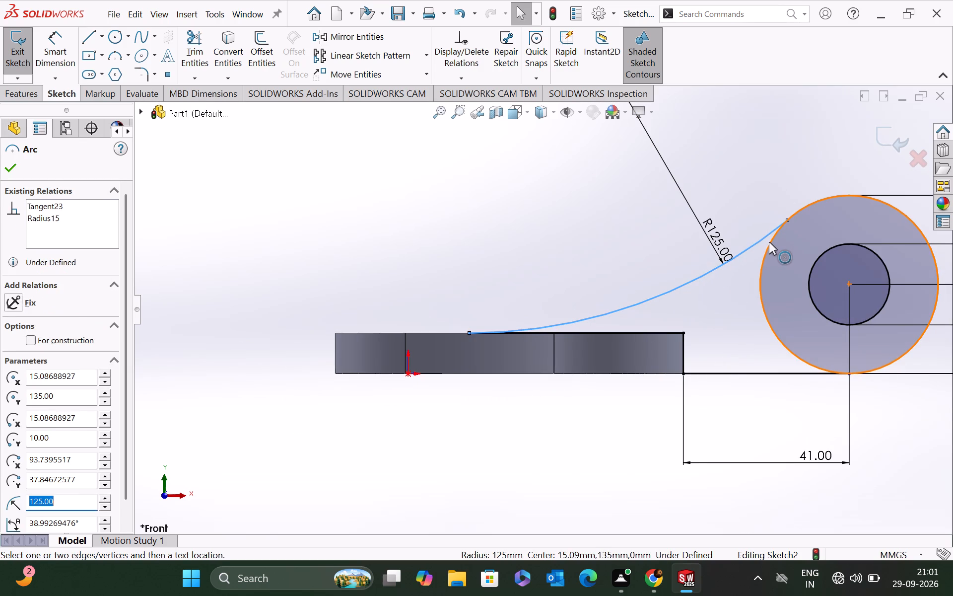
ctrl+click(769, 242)
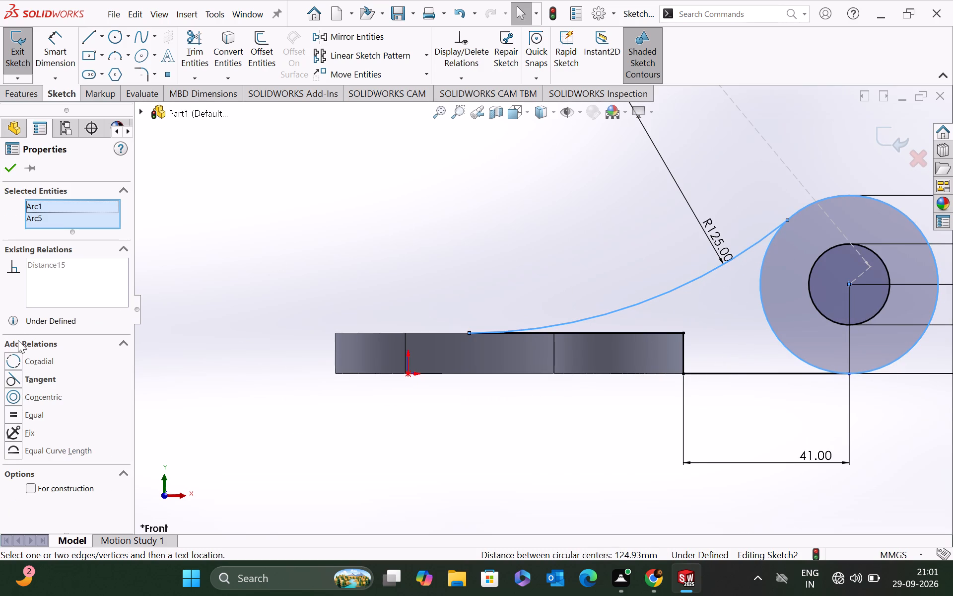
click(19, 375)
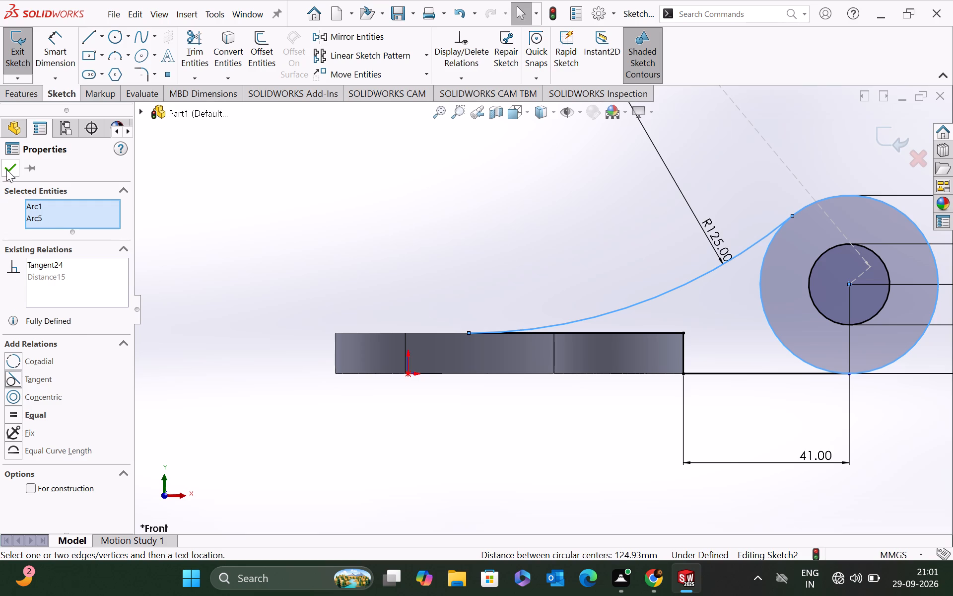
click(6, 168)
Trim away the portion of the 44 mm circle facing the plate, between the R125 arc and the bottom line.
scroll(632, 250, down, 3)
scroll(633, 253, up, 4)
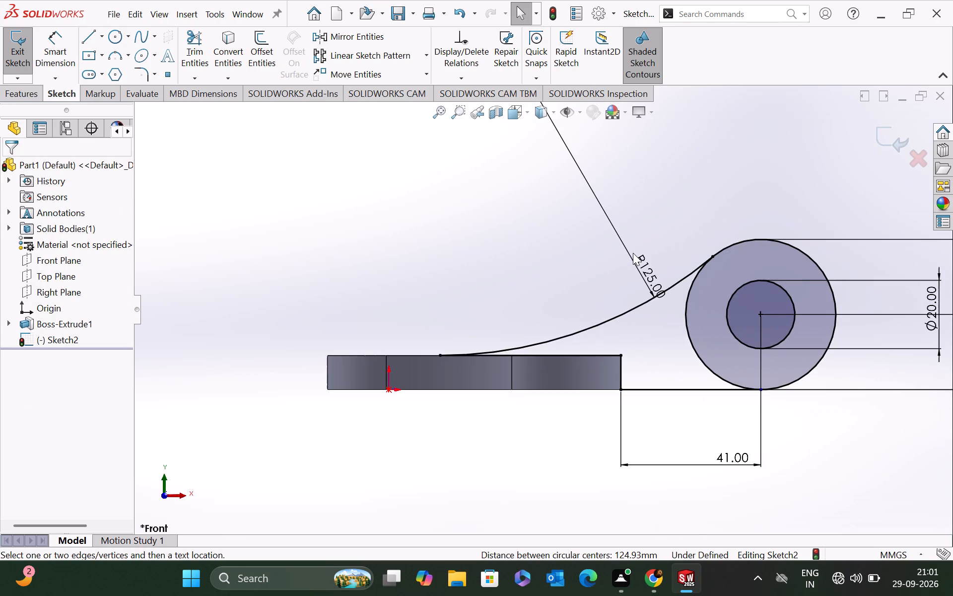
scroll(481, 275, down, 4)
scroll(478, 278, up, 3)
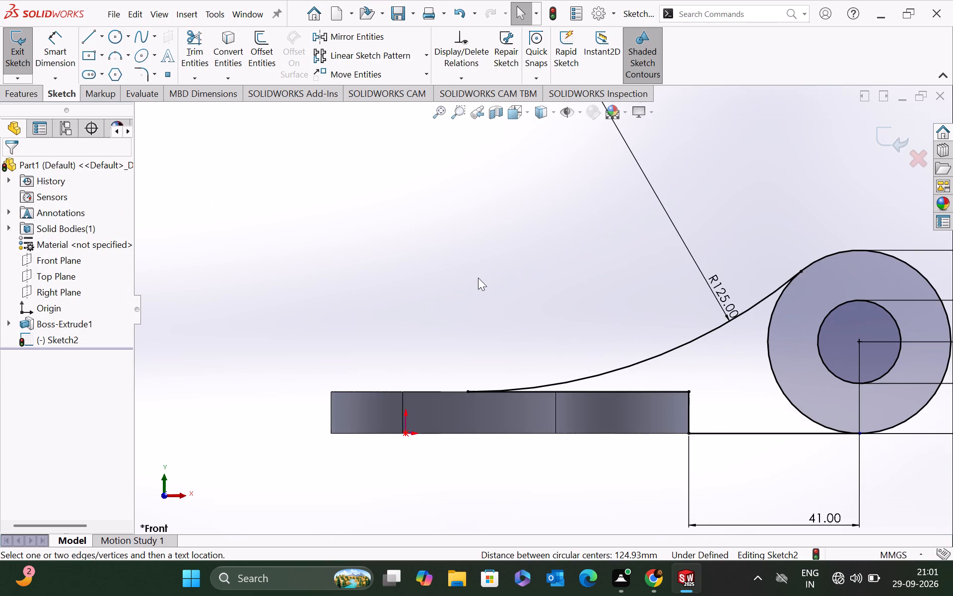
click(201, 53)
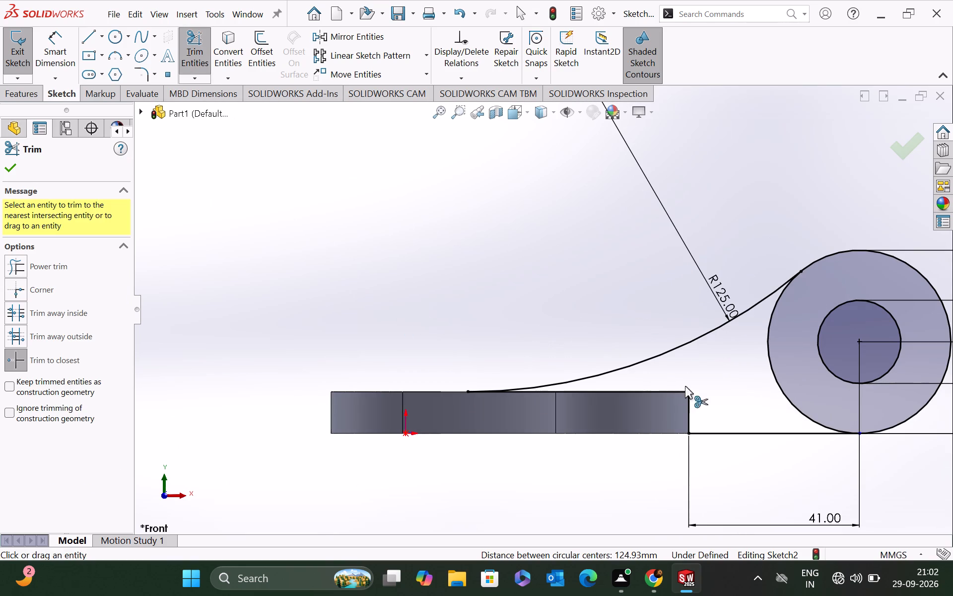
click(773, 367)
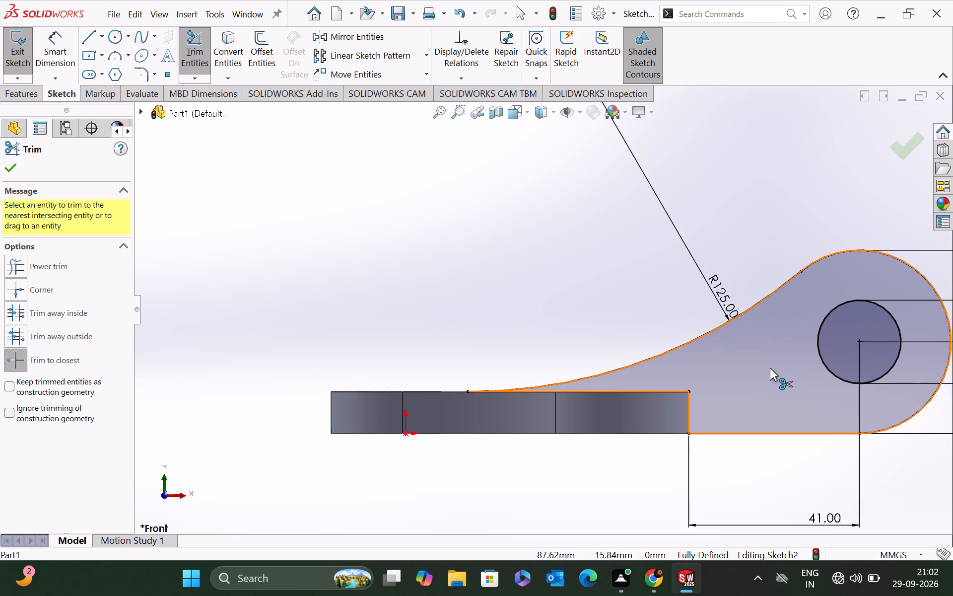
Finish trimming the boss profile sketch.
scroll(767, 373, down, 2)
scroll(762, 374, up, 4)
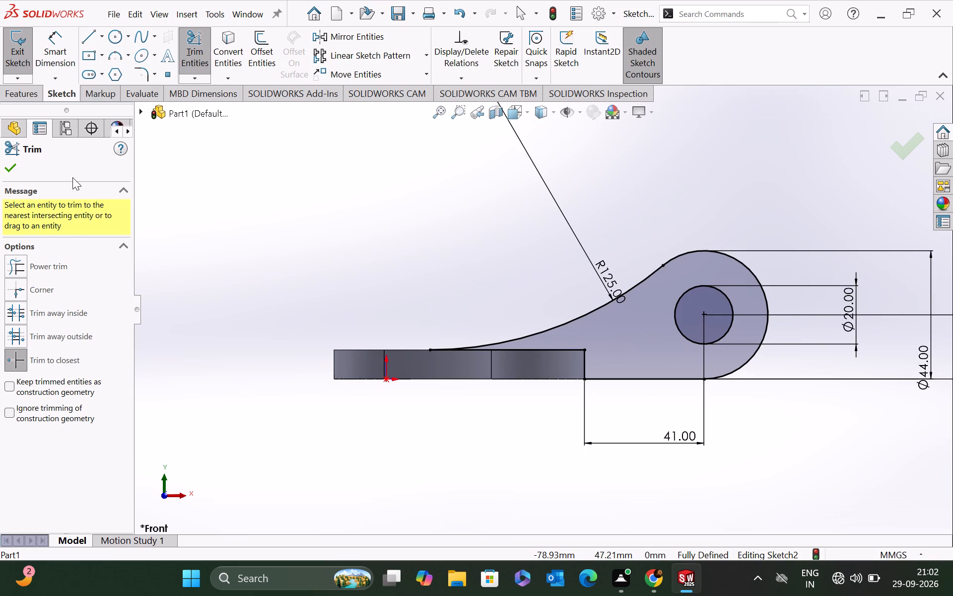
click(13, 165)
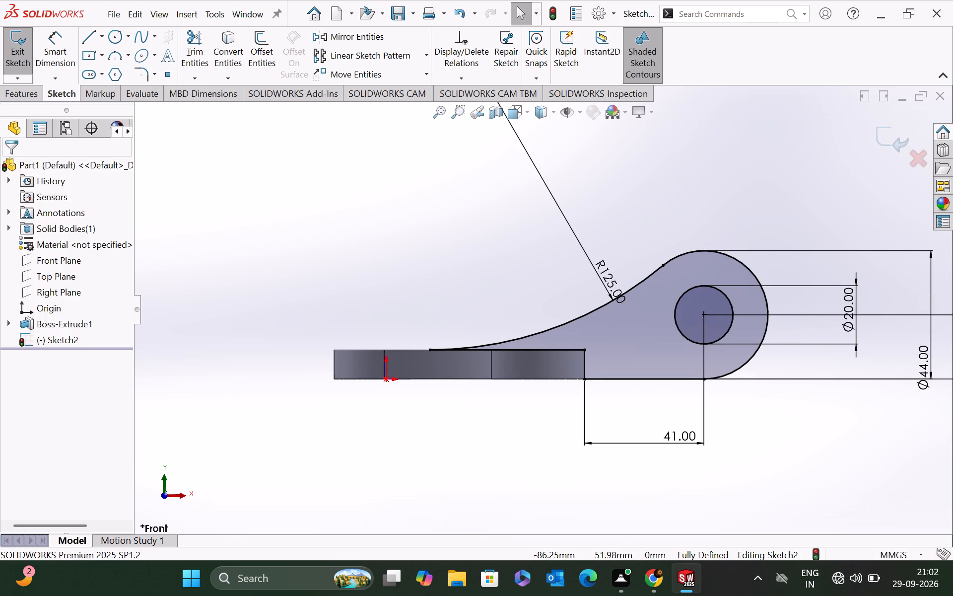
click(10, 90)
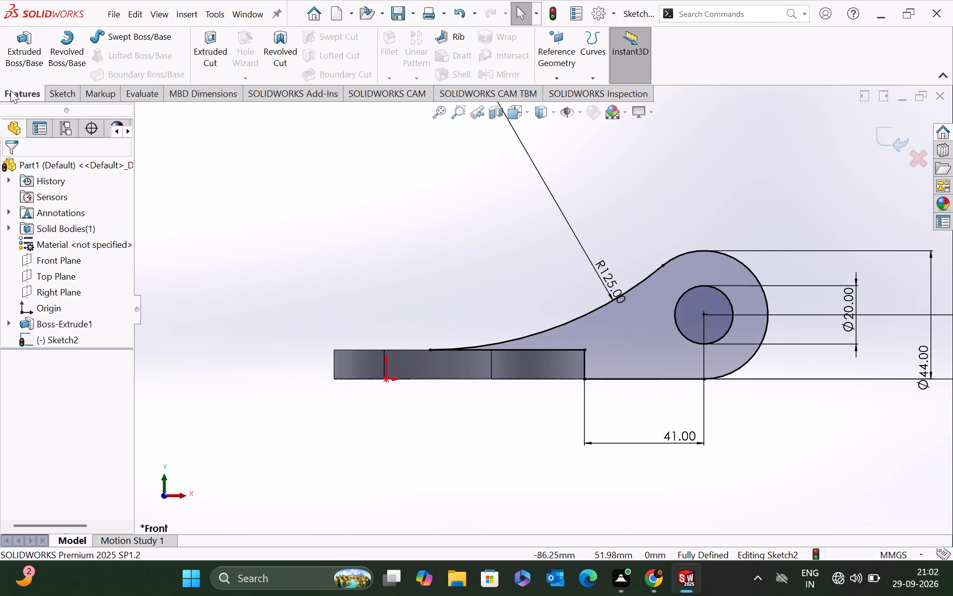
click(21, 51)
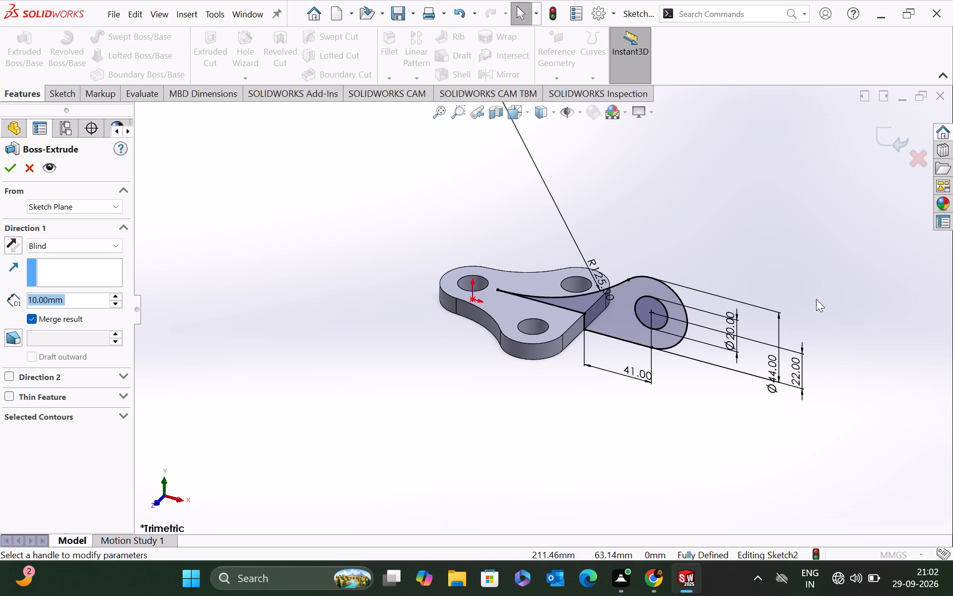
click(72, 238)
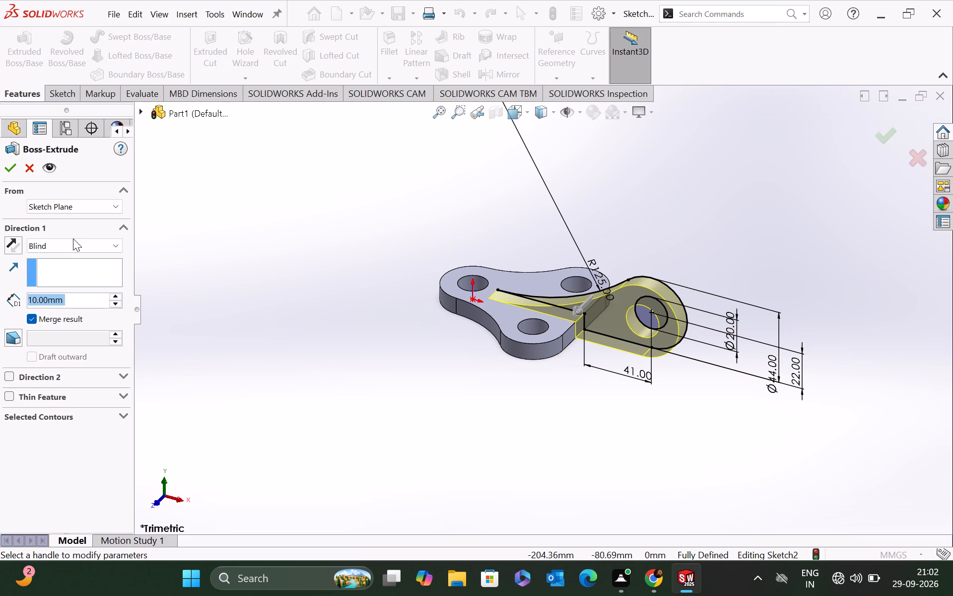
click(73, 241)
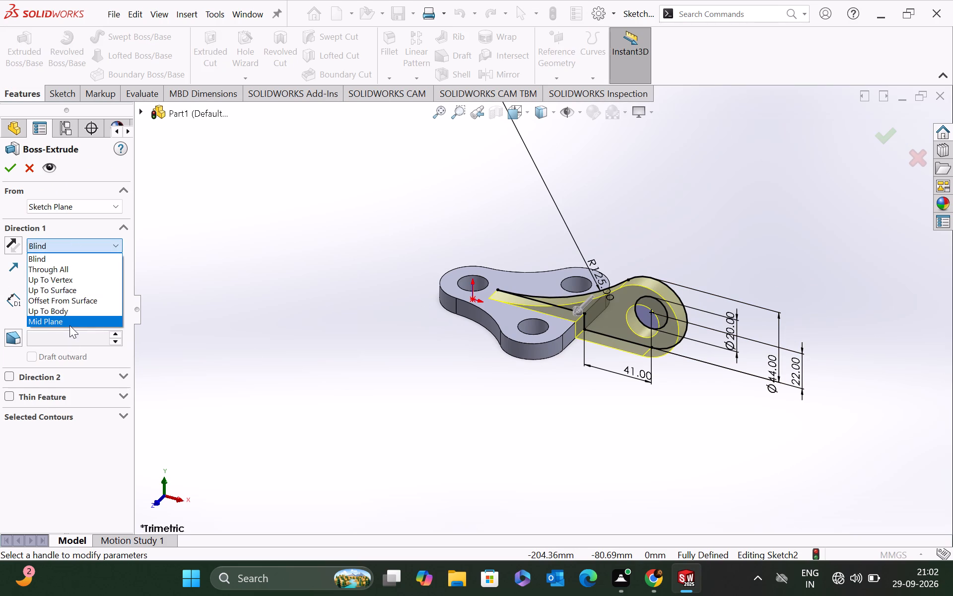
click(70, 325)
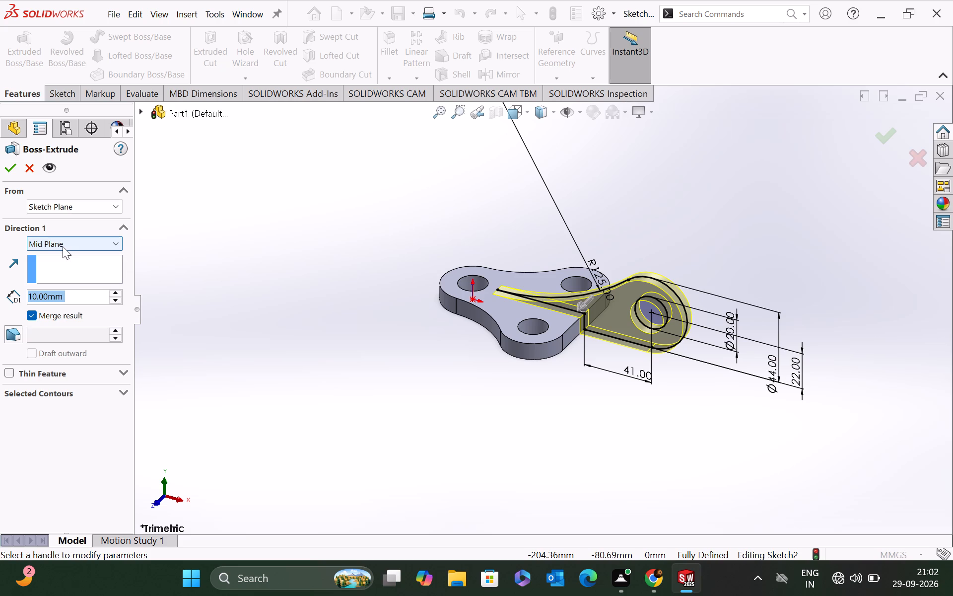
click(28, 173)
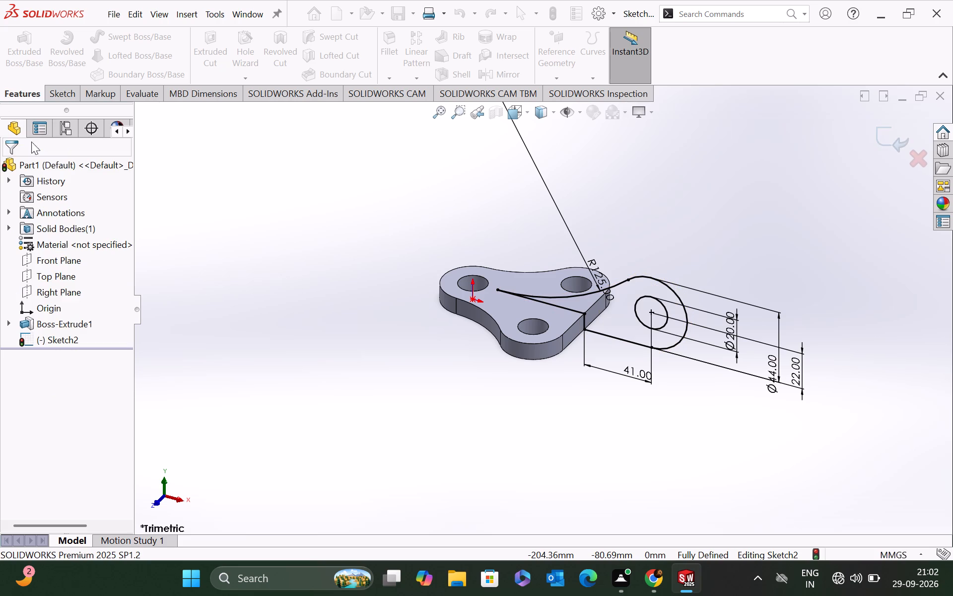
Delete the tangent relation between the R125 arc and the sketch line along the plate's top edge.
click(57, 97)
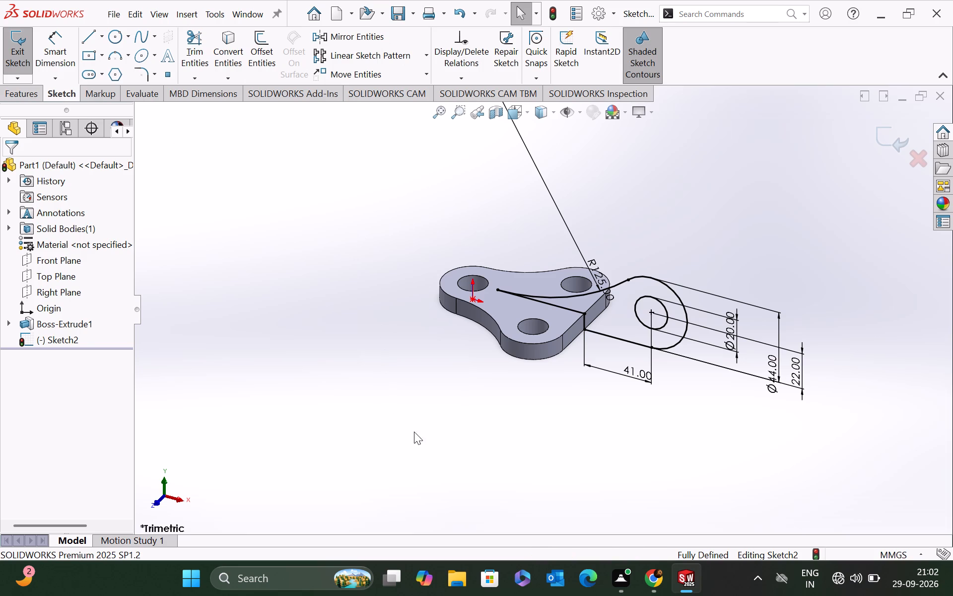
middle_drag(436, 410, 464, 362)
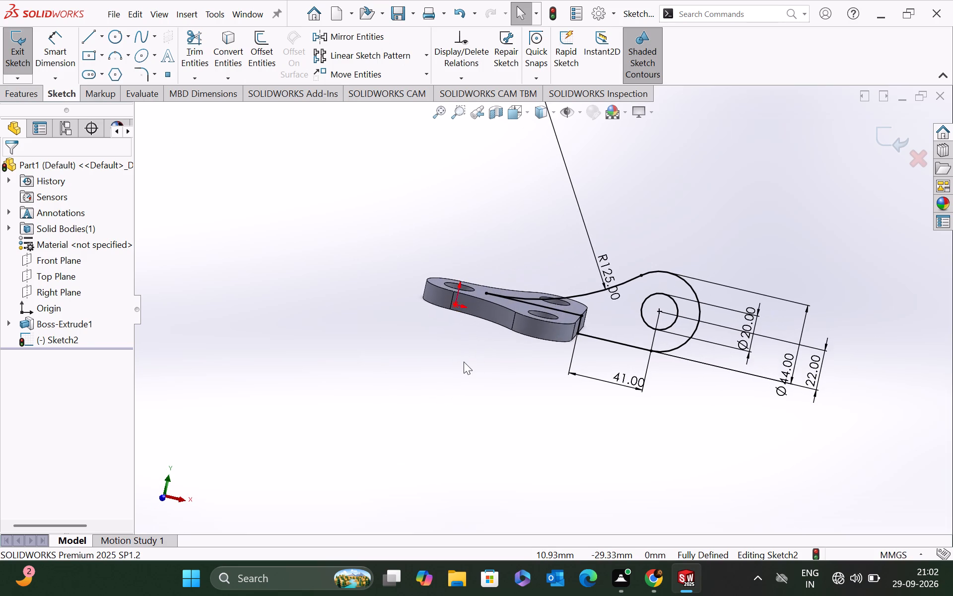
scroll(464, 361, up, 2)
scroll(463, 361, down, 5)
scroll(640, 285, down, 3)
scroll(669, 303, up, 3)
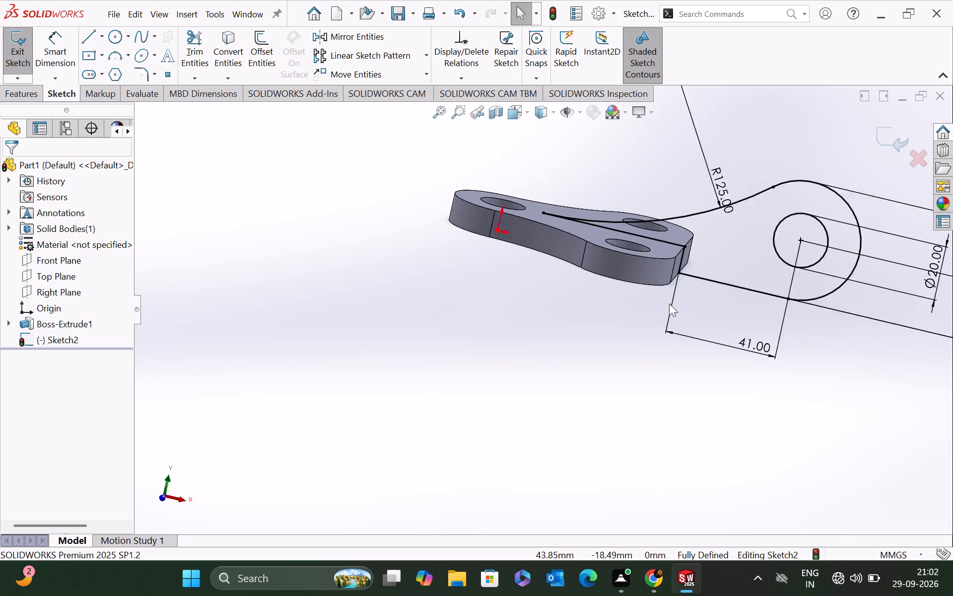
scroll(669, 303, up, 3)
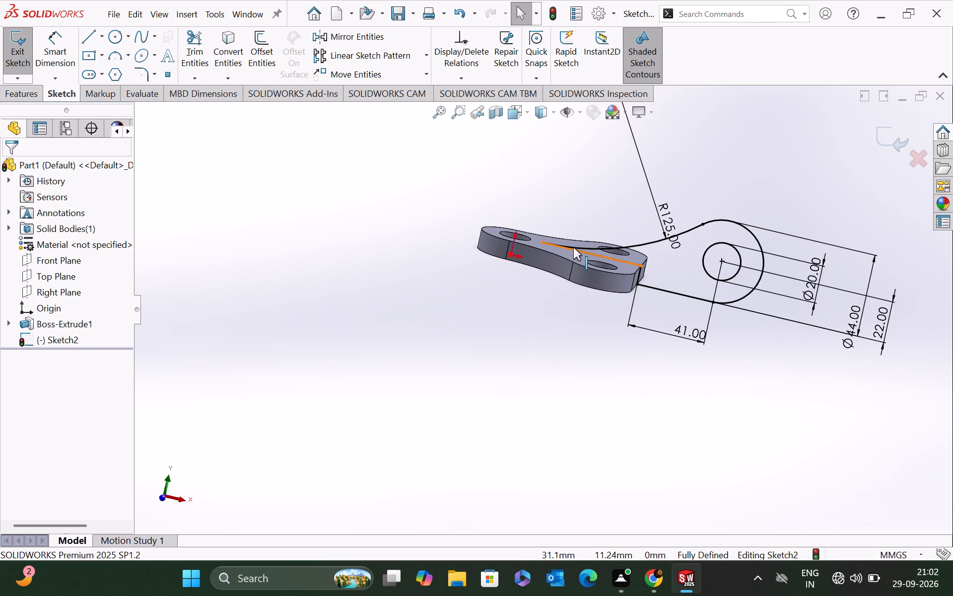
right_click(573, 245)
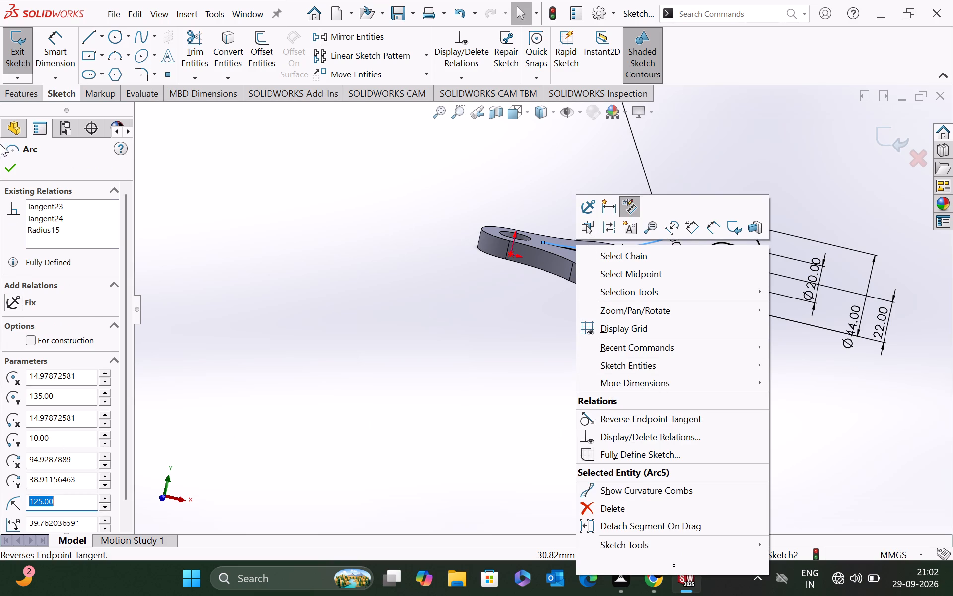
click(8, 168)
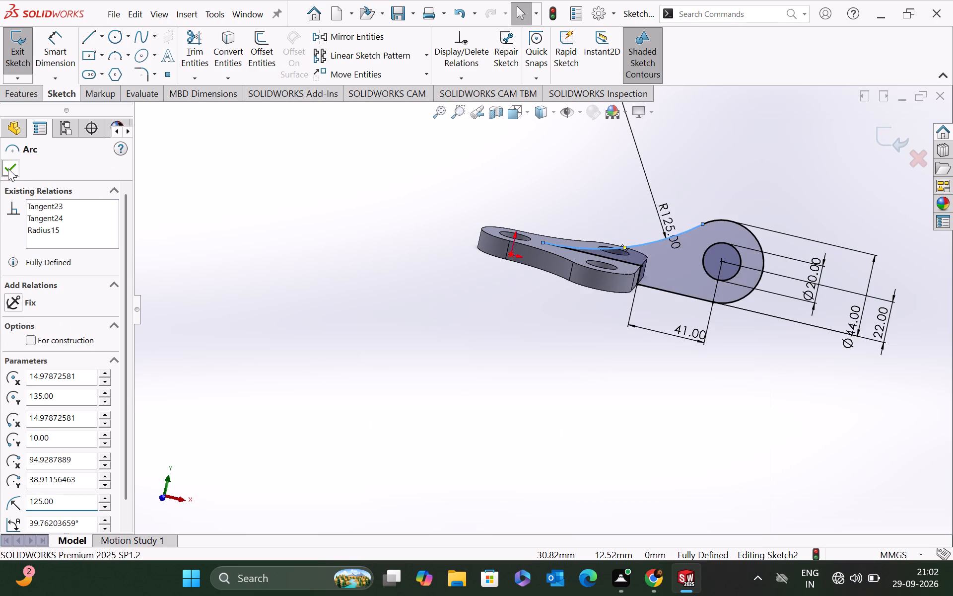
scroll(693, 231, down, 7)
scroll(484, 332, up, 5)
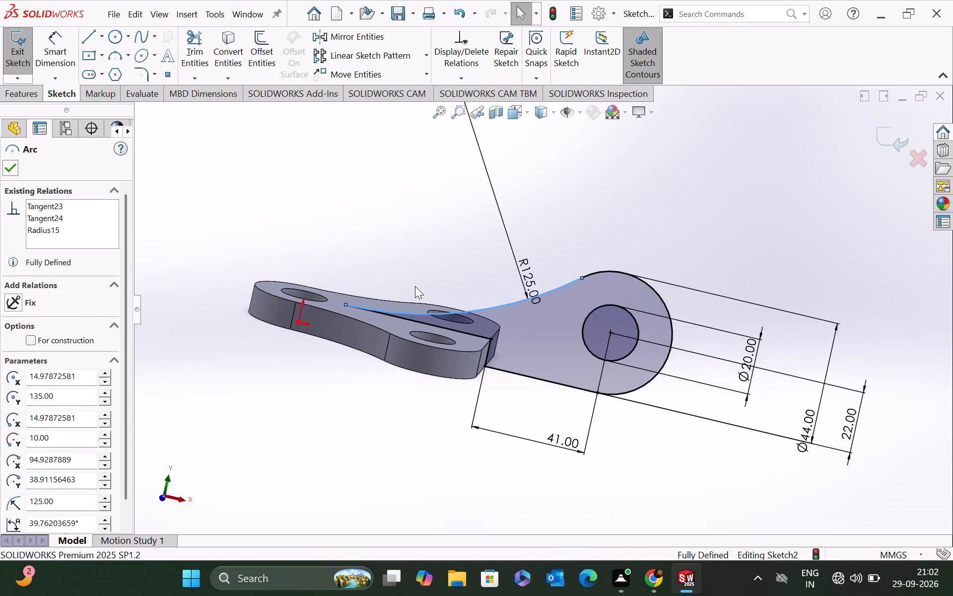
scroll(413, 286, down, 5)
ctrl+click(445, 374)
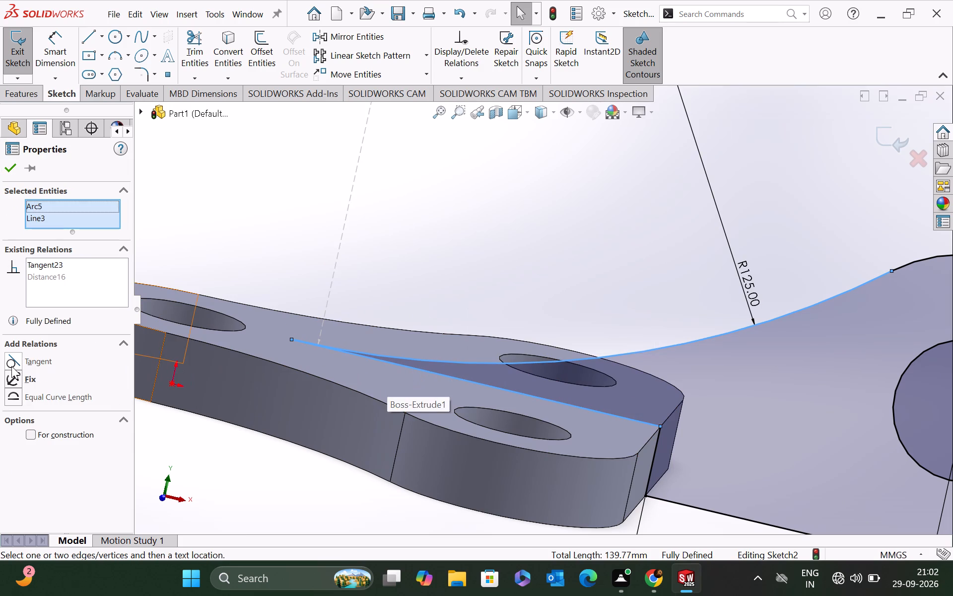
right_click(52, 265)
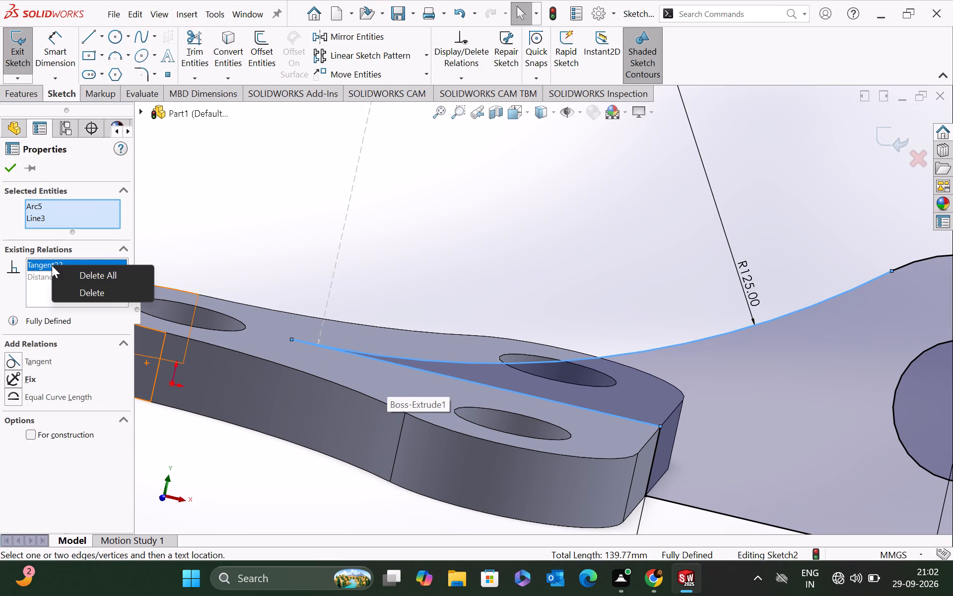
click(68, 288)
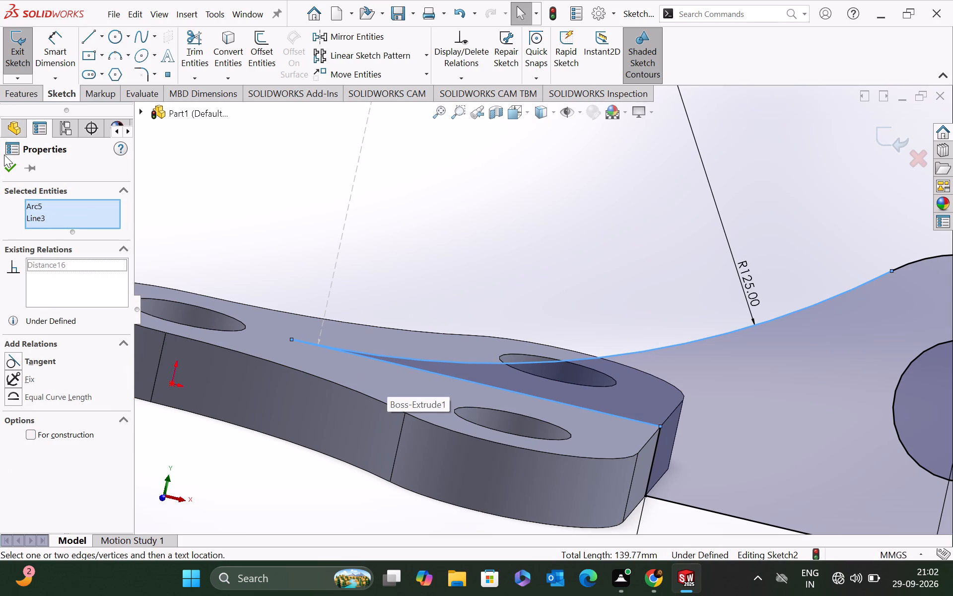
click(6, 165)
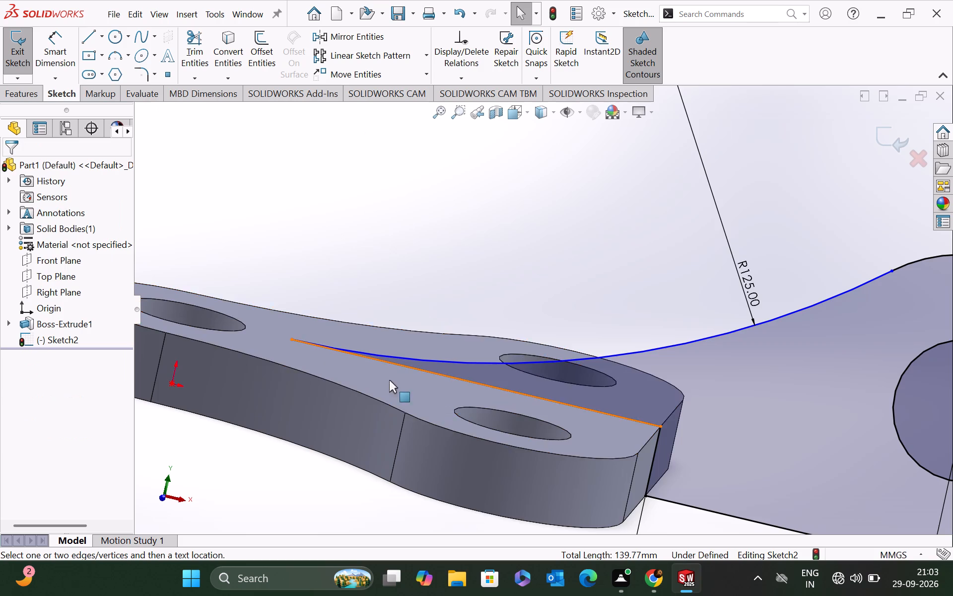
Dimension the sketch line along the plate's top edge at 14.29 mm.
scroll(455, 417, down, 3)
scroll(653, 370, up, 4)
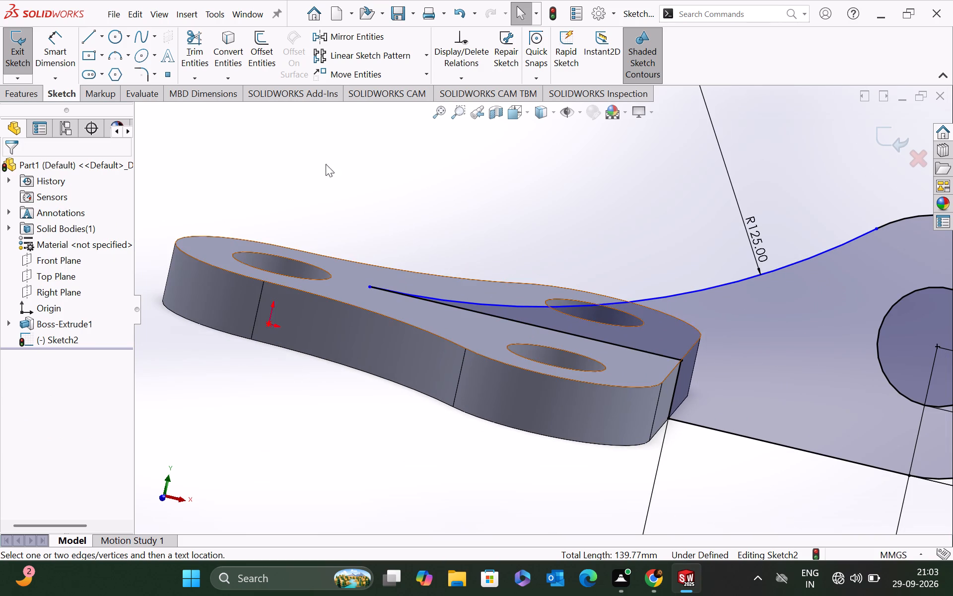
click(55, 51)
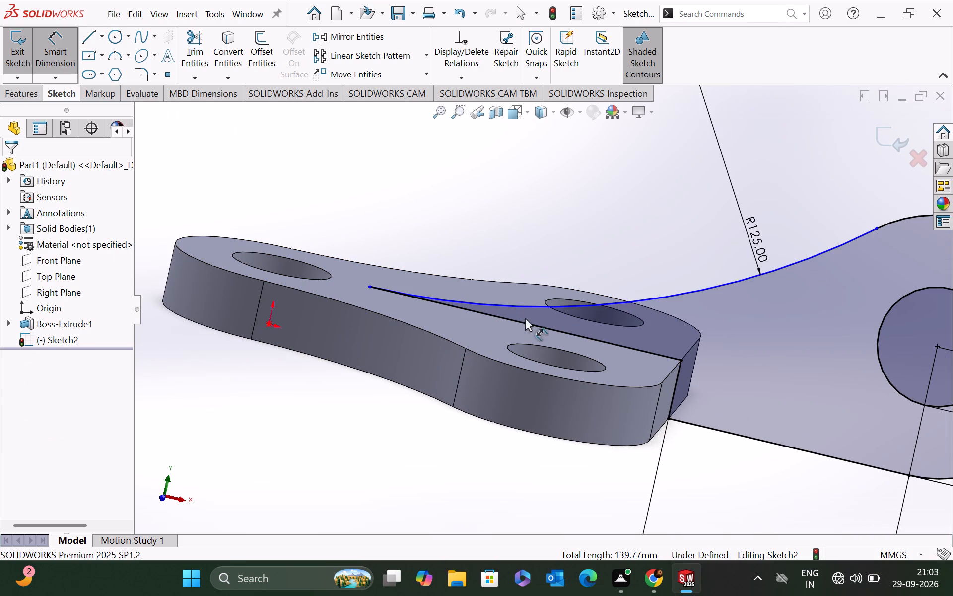
click(531, 324)
click(503, 467)
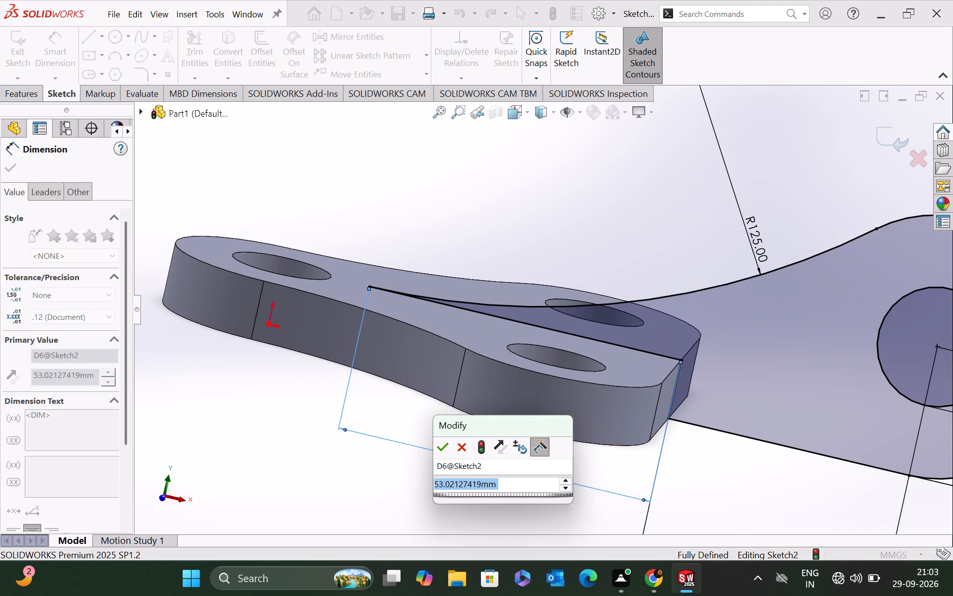
text(14)
key(period)
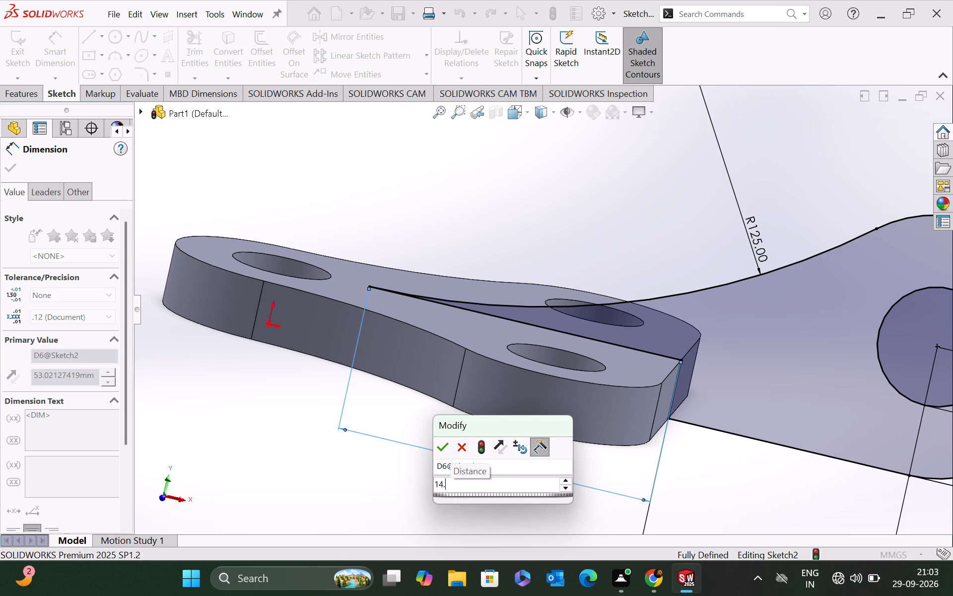
key(2)
key(9)
key(Return)
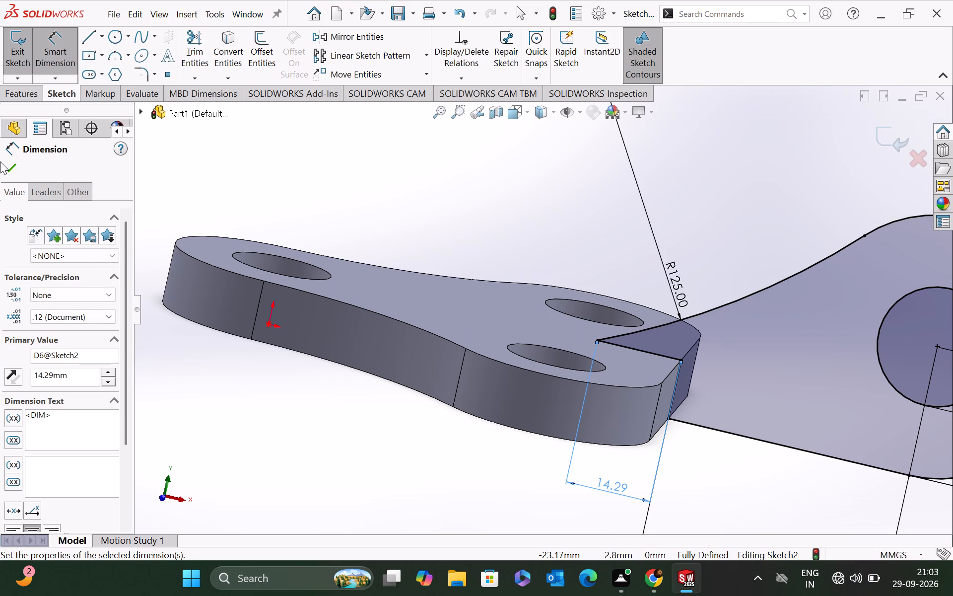
click(3, 160)
Extrude the boss profile as a Mid Plane boss 16 mm deep, merged with the base plate.
scroll(554, 470, down, 2)
scroll(560, 464, up, 5)
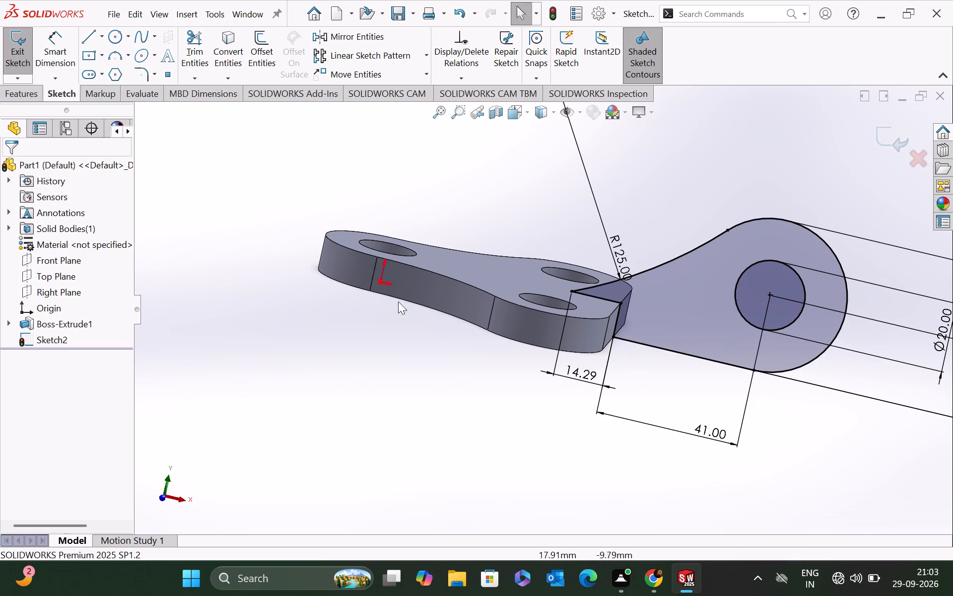
click(30, 93)
click(13, 52)
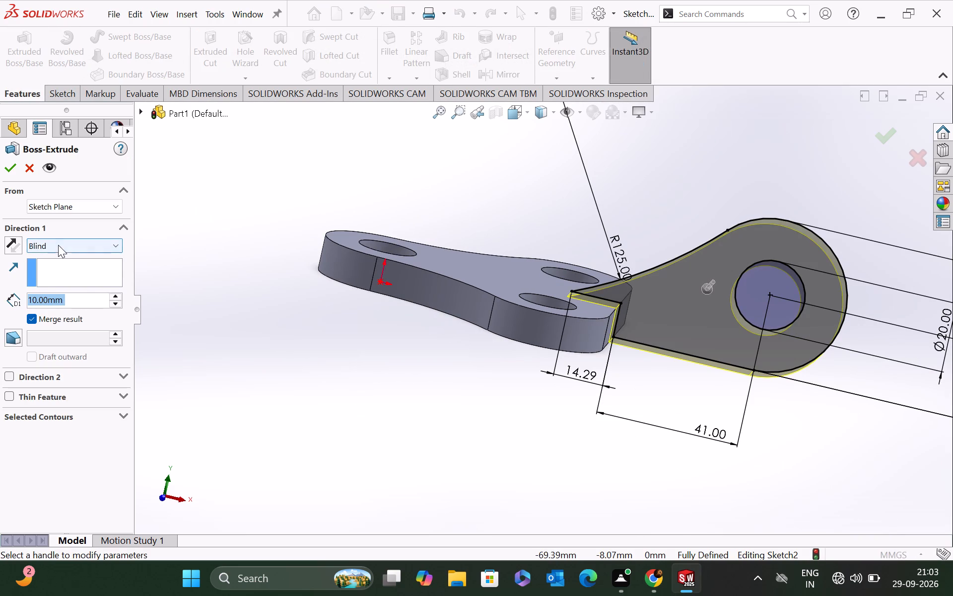
click(58, 244)
click(44, 332)
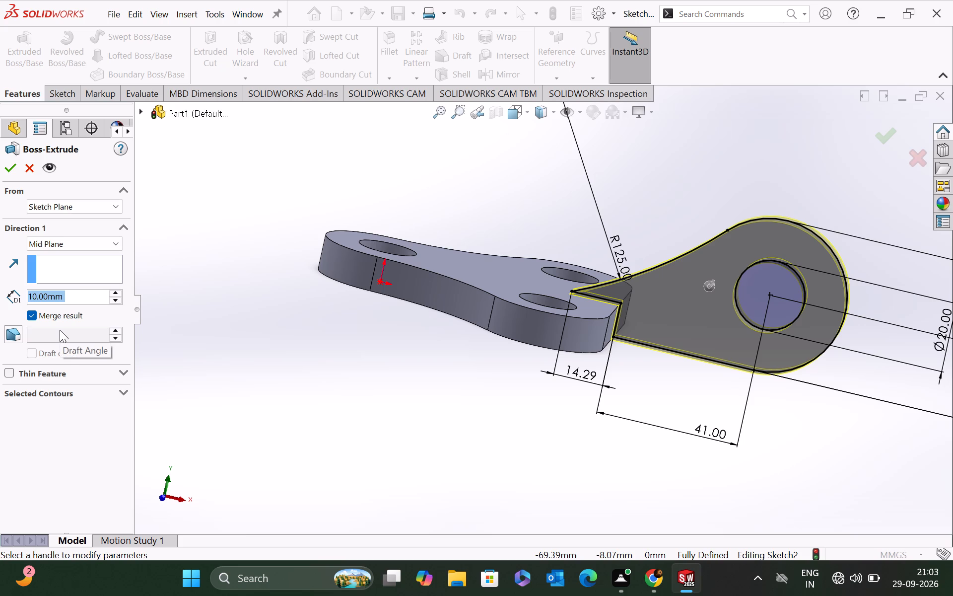
key(1)
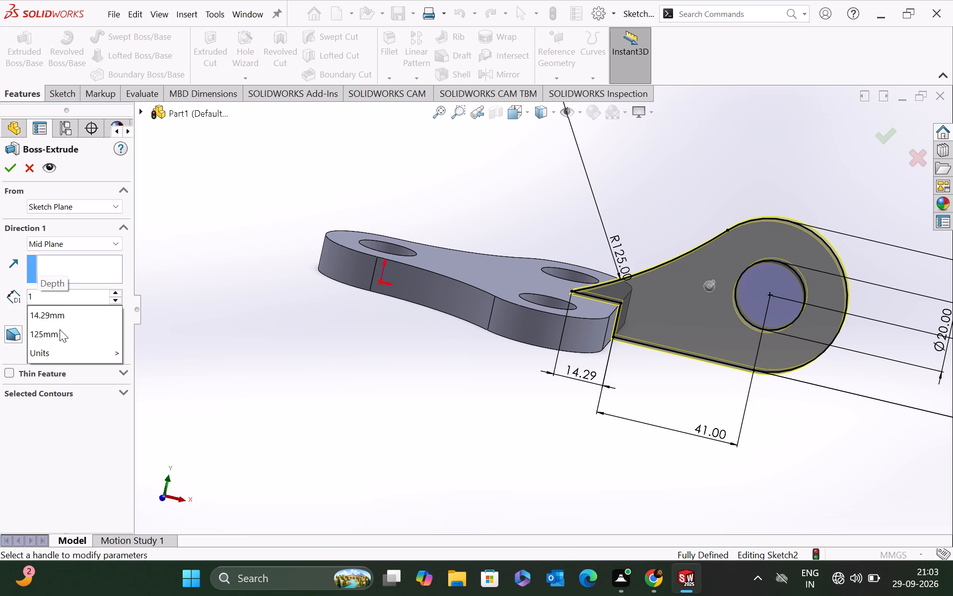
key(6)
key(Return)
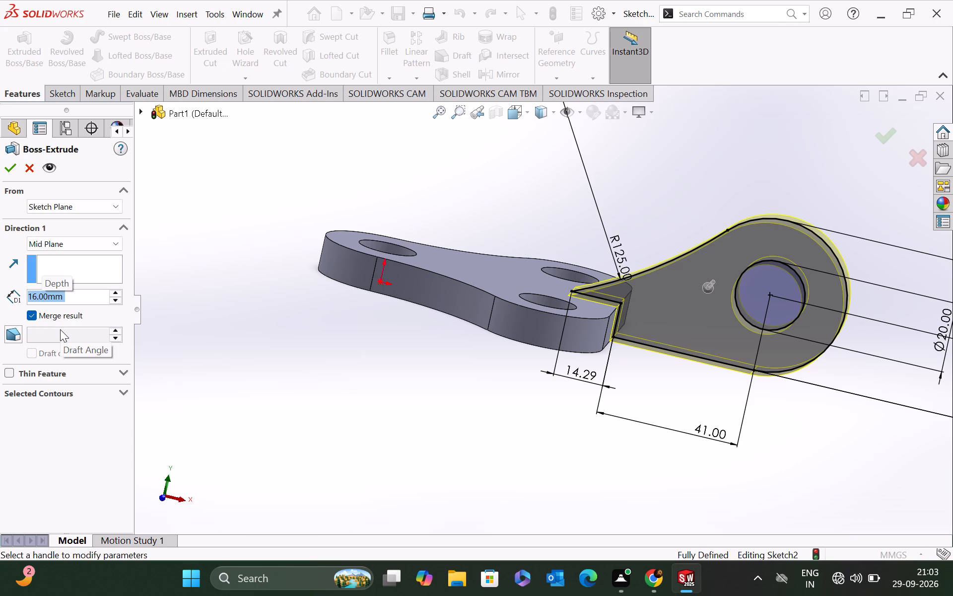
click(14, 168)
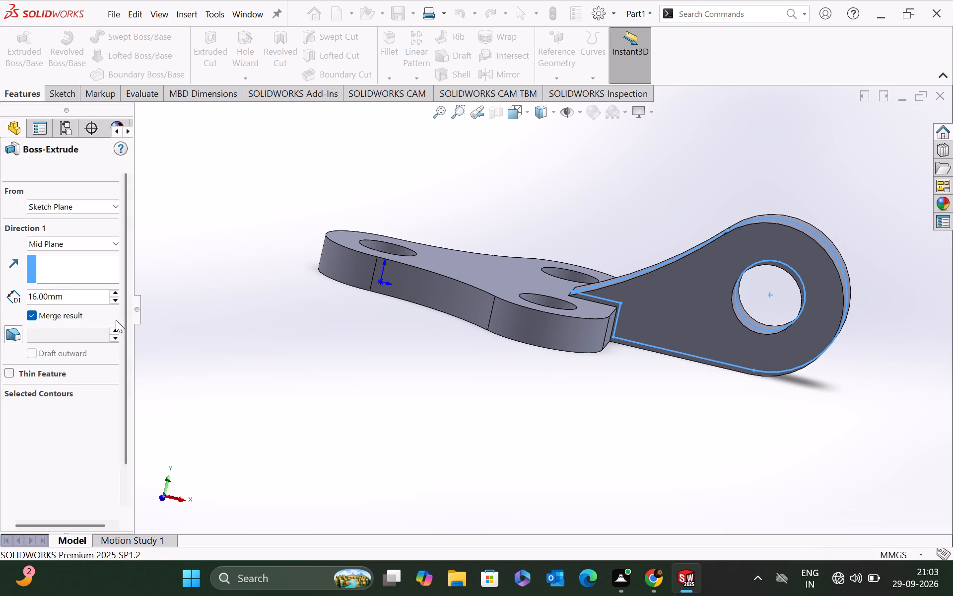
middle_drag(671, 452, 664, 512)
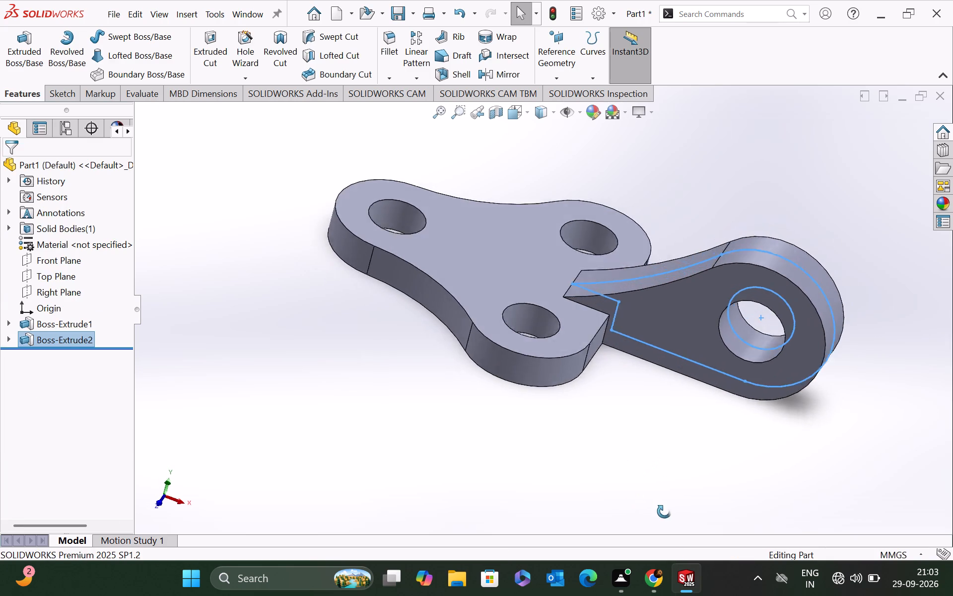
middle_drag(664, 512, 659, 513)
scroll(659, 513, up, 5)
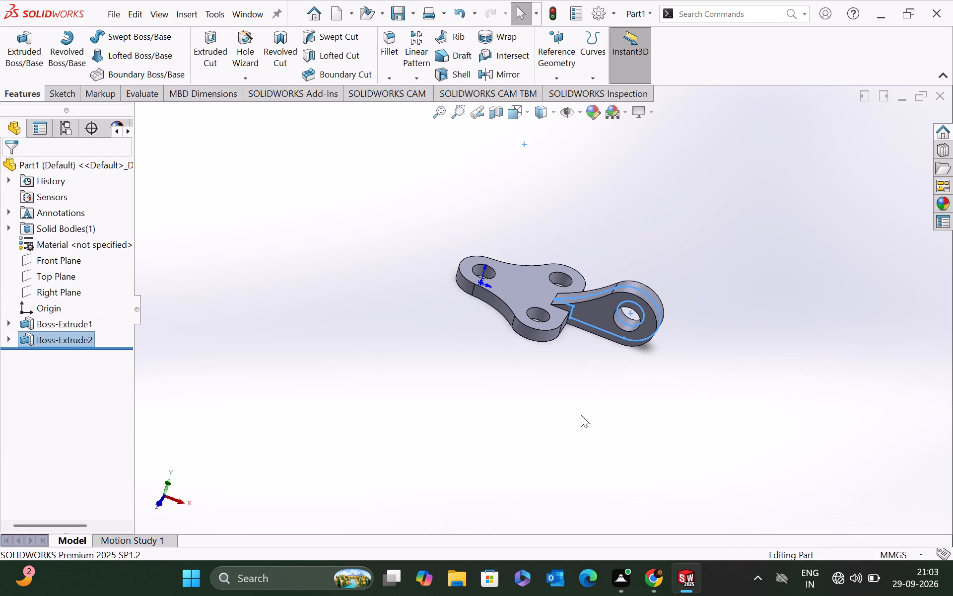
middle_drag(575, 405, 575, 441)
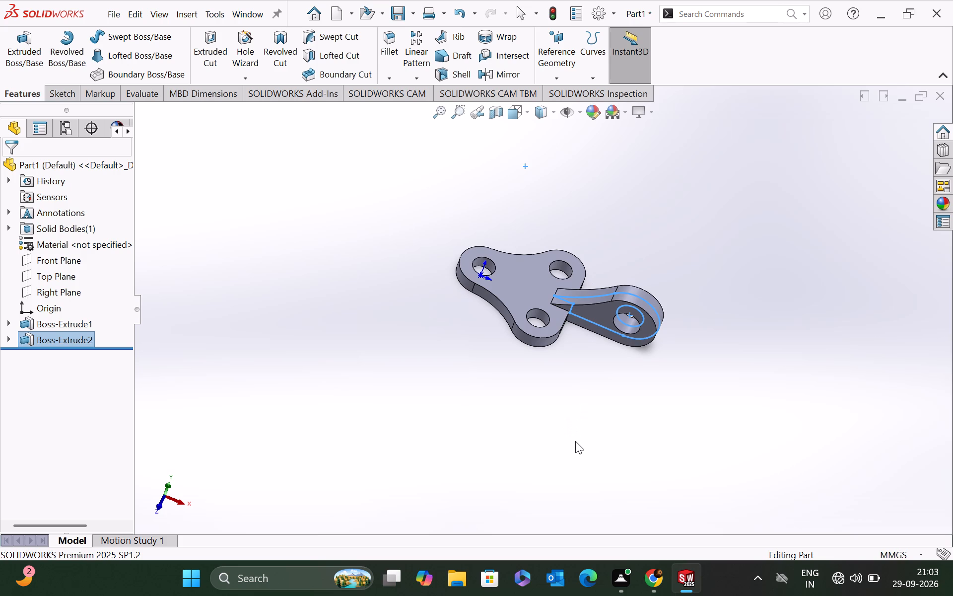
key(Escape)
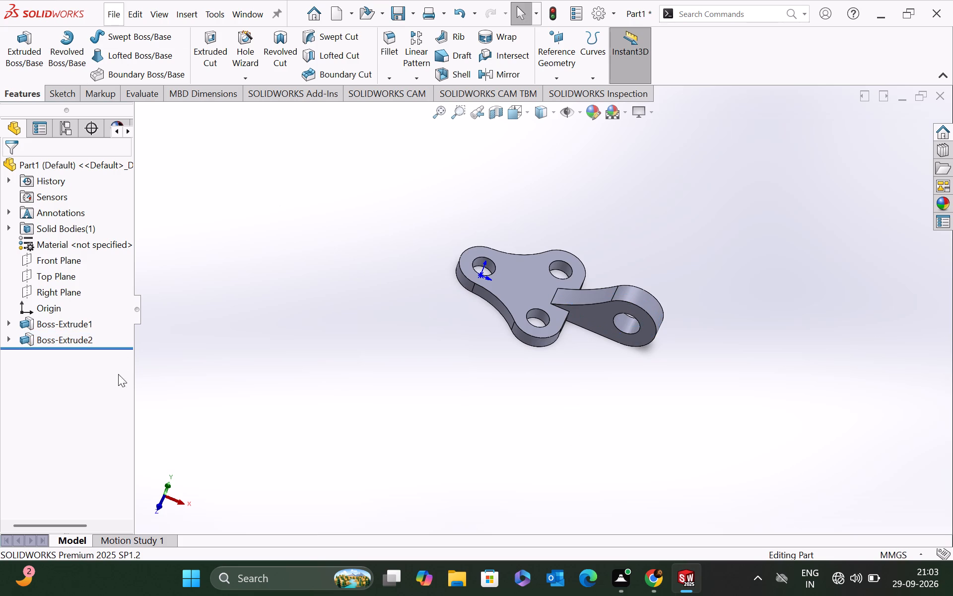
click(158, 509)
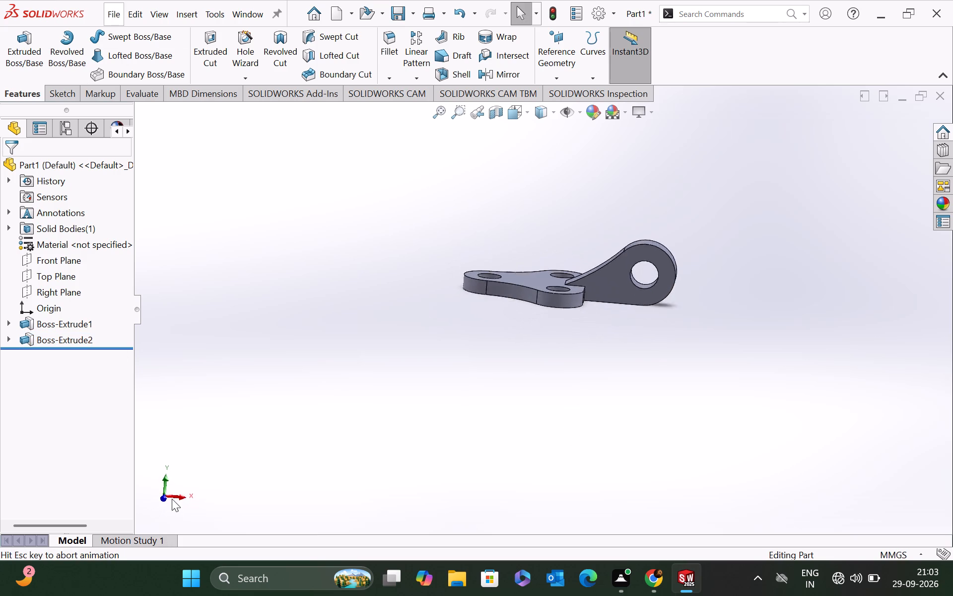
Save the bracket model under the name Part24 as a SOLIDWORKS Part file in the current solidworks folder.
click(553, 113)
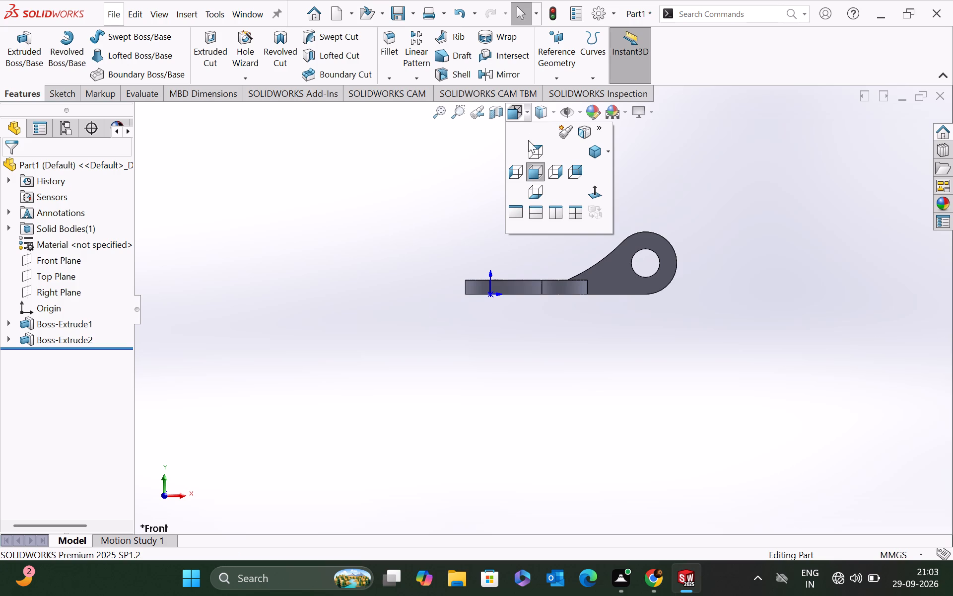
click(596, 147)
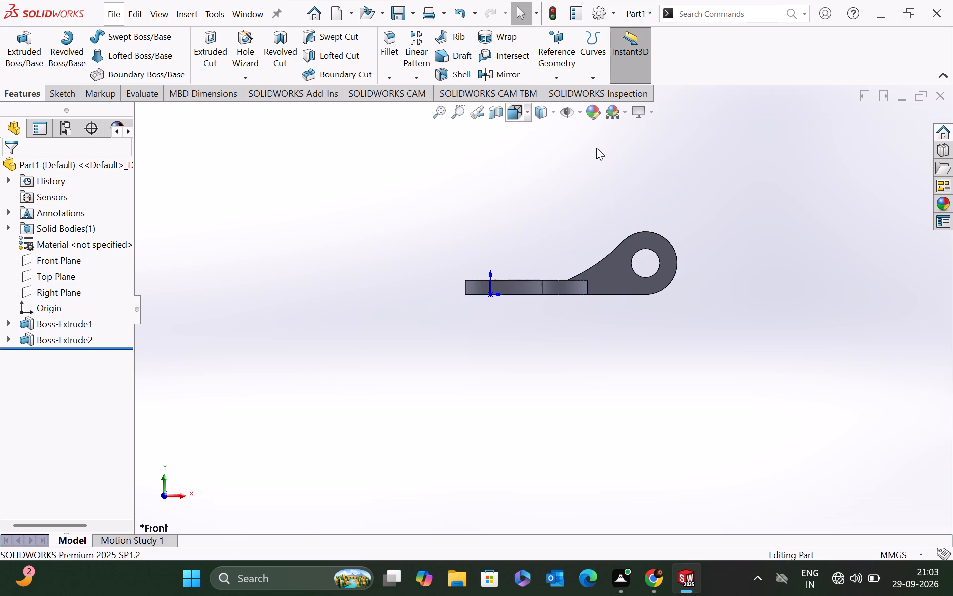
scroll(504, 241, down, 1)
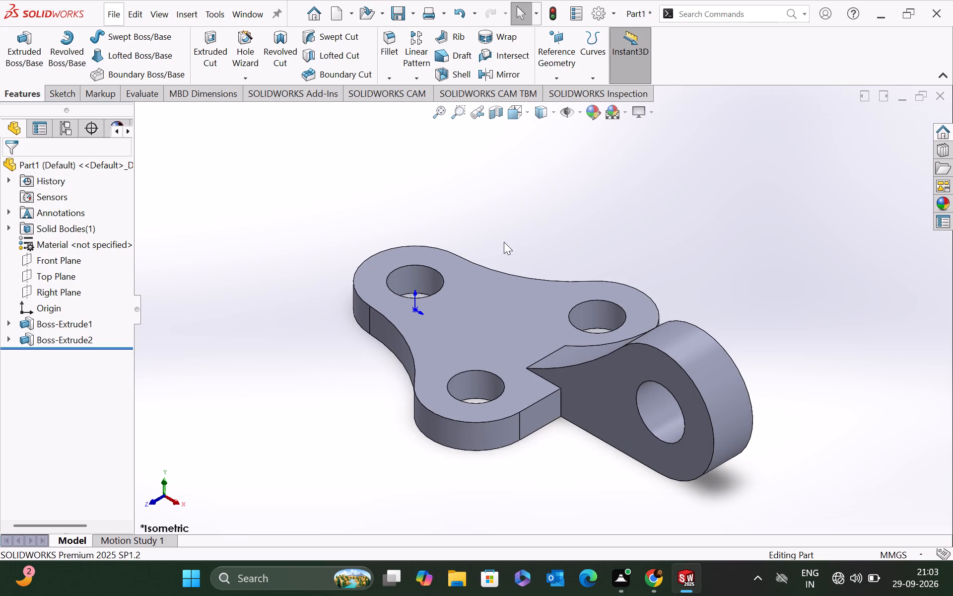
scroll(503, 242, up, 4)
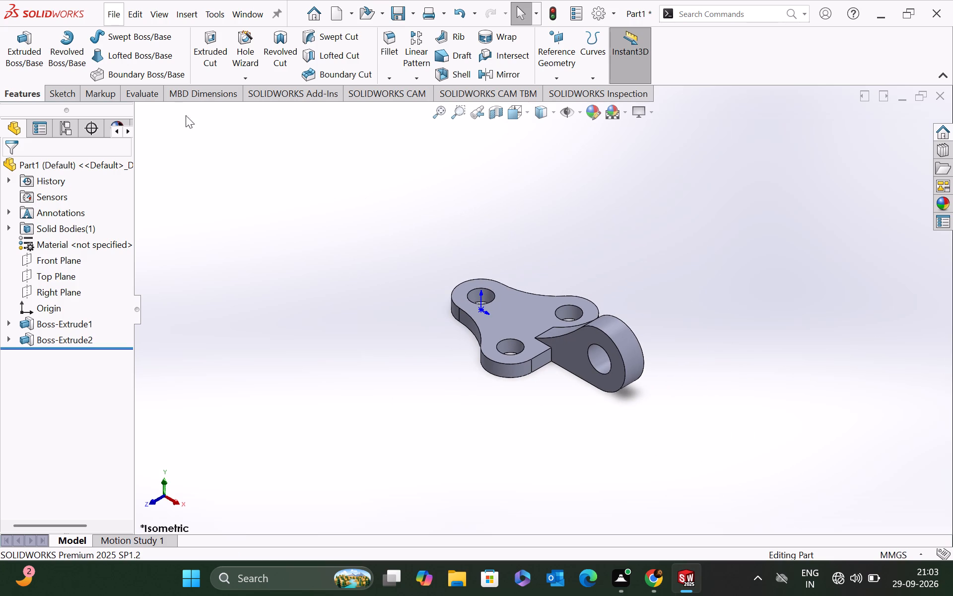
click(118, 9)
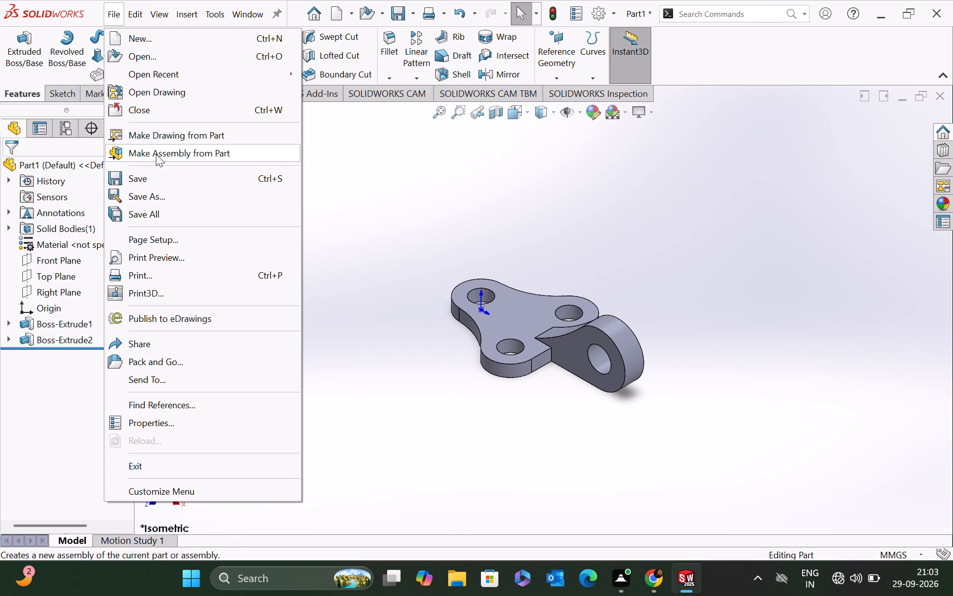
click(162, 193)
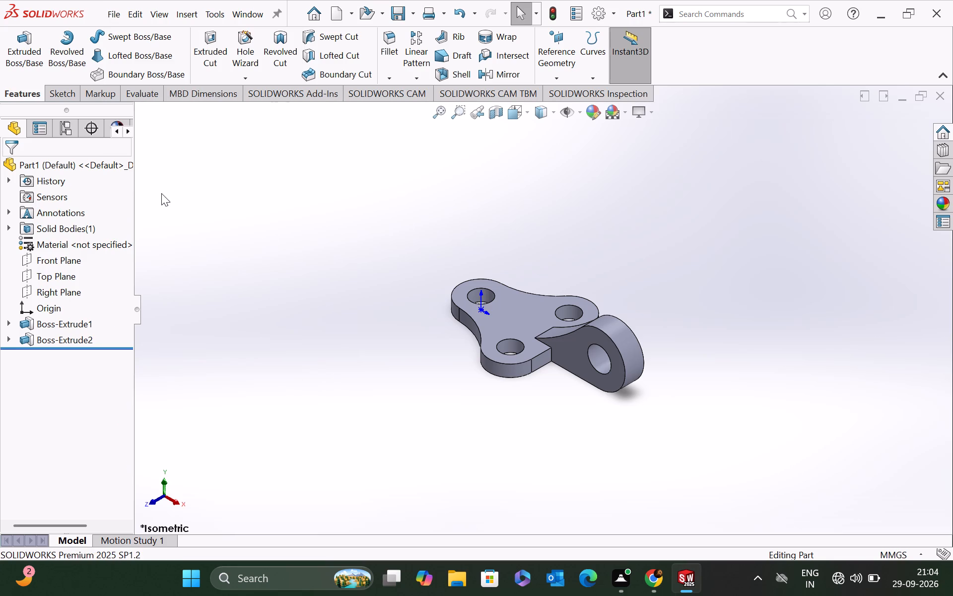
click(207, 213)
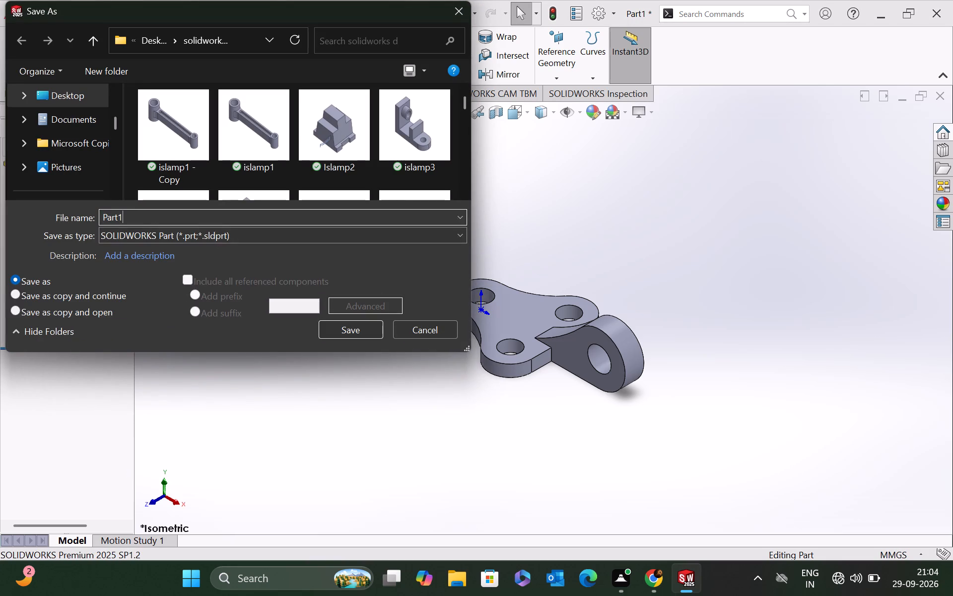
key(BackSpace)
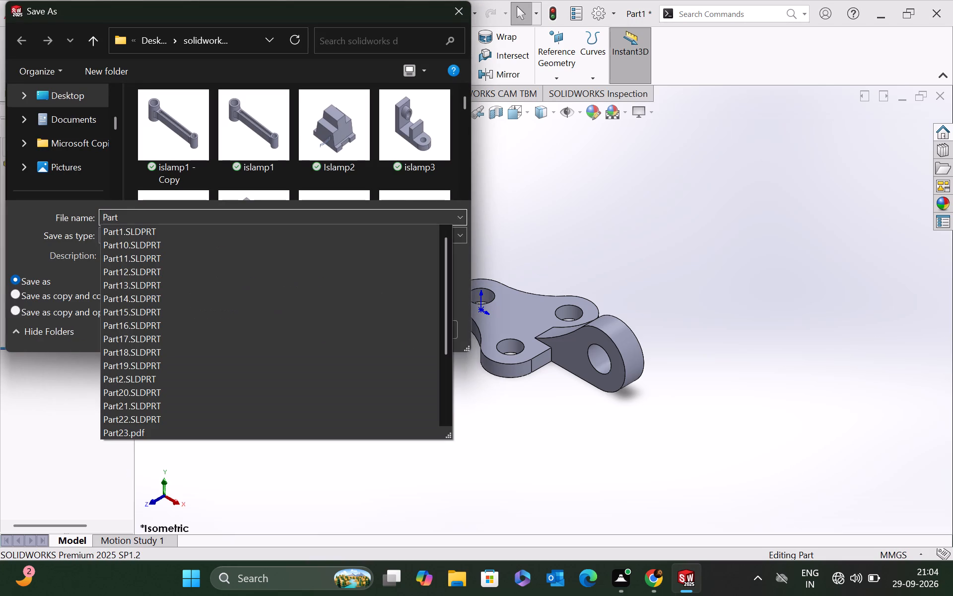
key(2)
key(4)
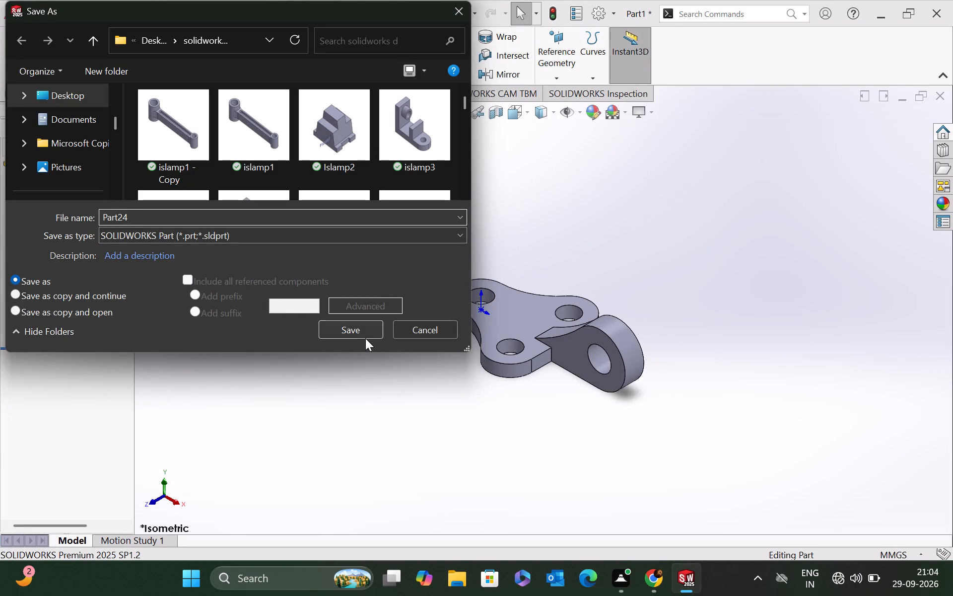
click(425, 234)
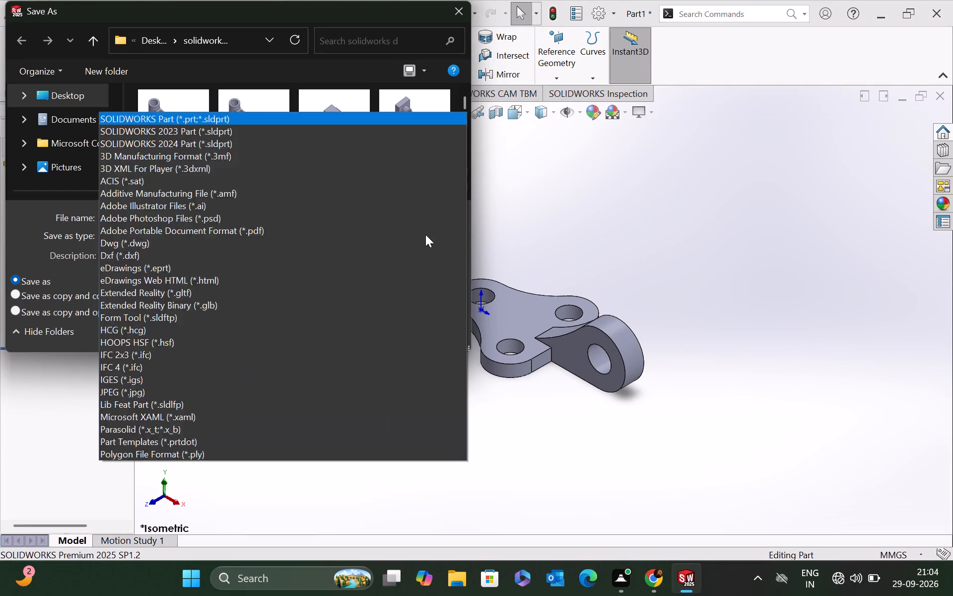
ctrl+click(250, 1)
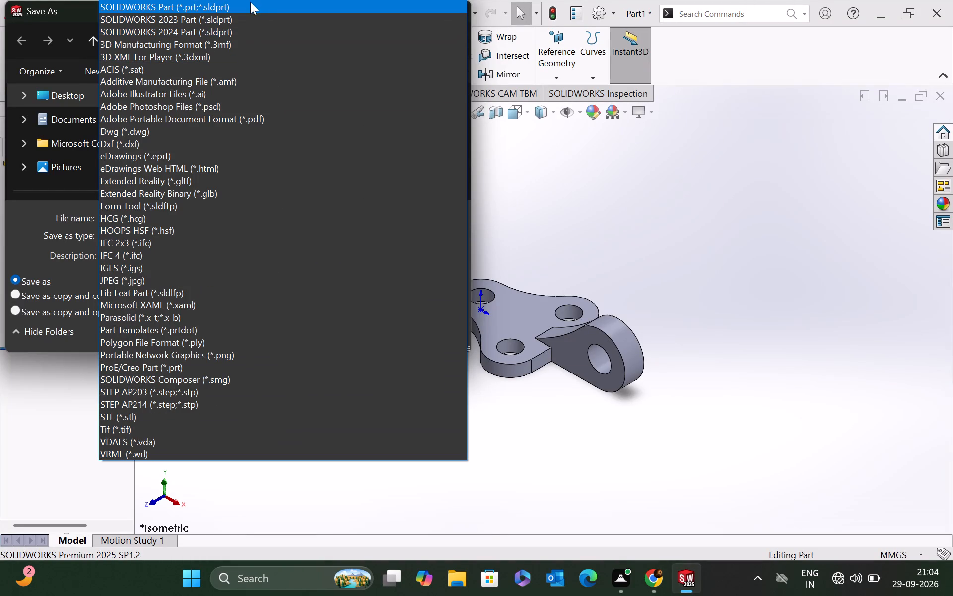
click(343, 331)
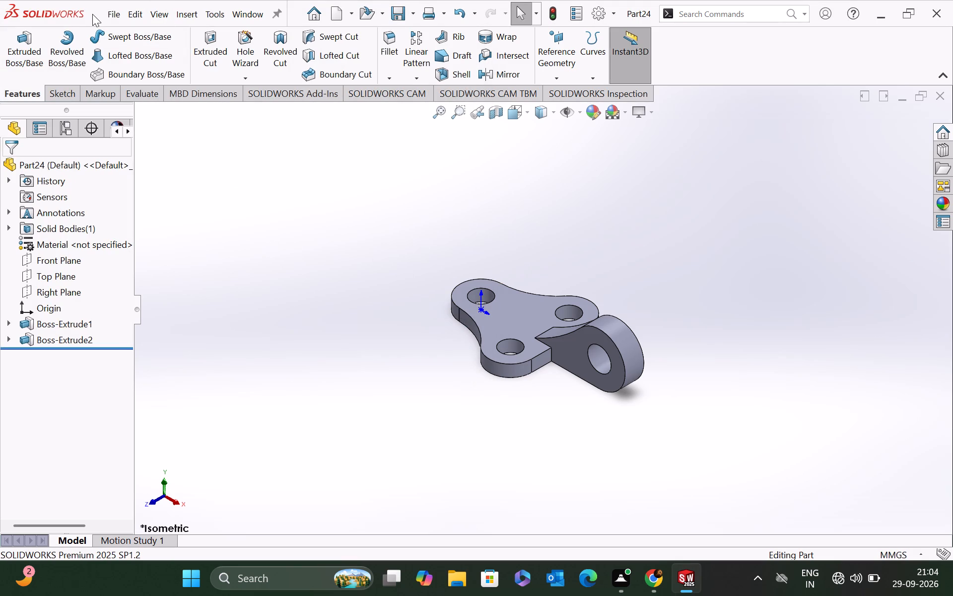
Save a copy of the model's isometric view as an Adobe PDF named Part24 in the same folder.
click(122, 11)
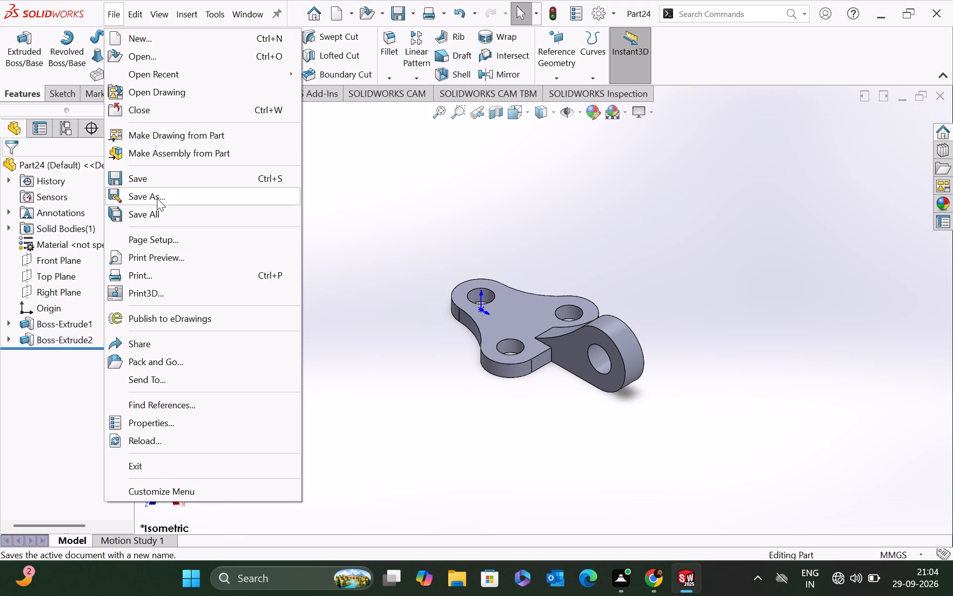
click(157, 198)
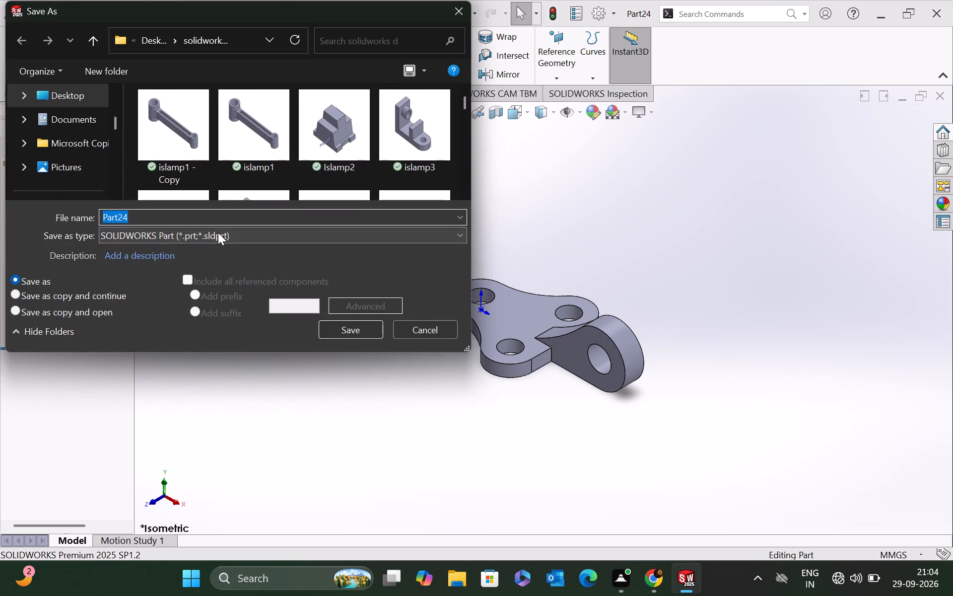
click(218, 234)
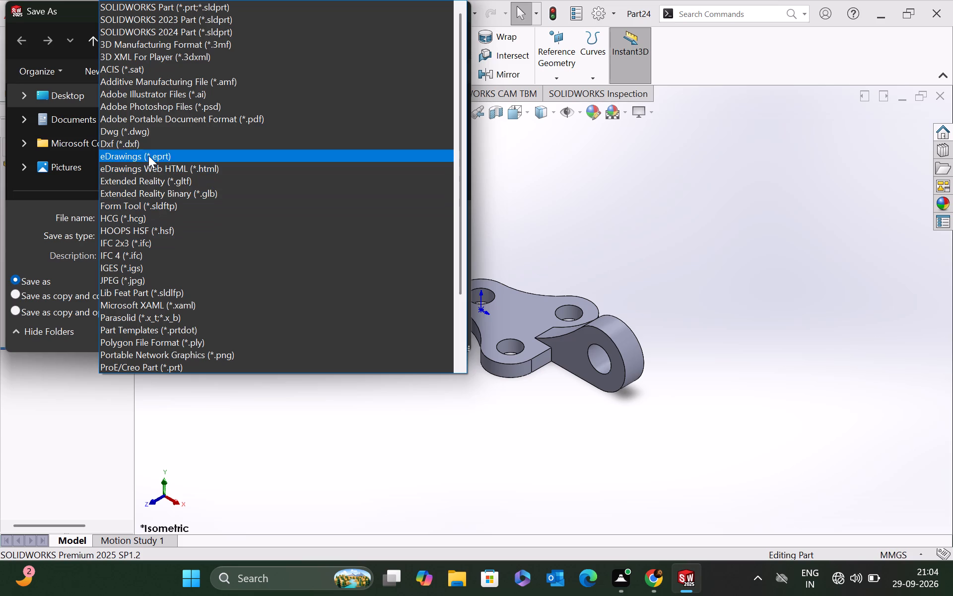
click(169, 117)
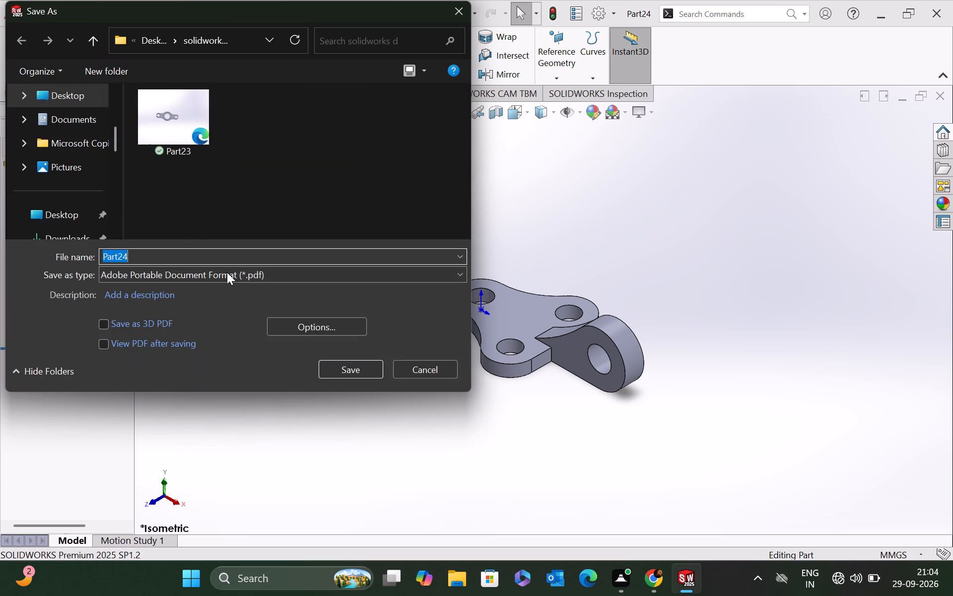
click(351, 369)
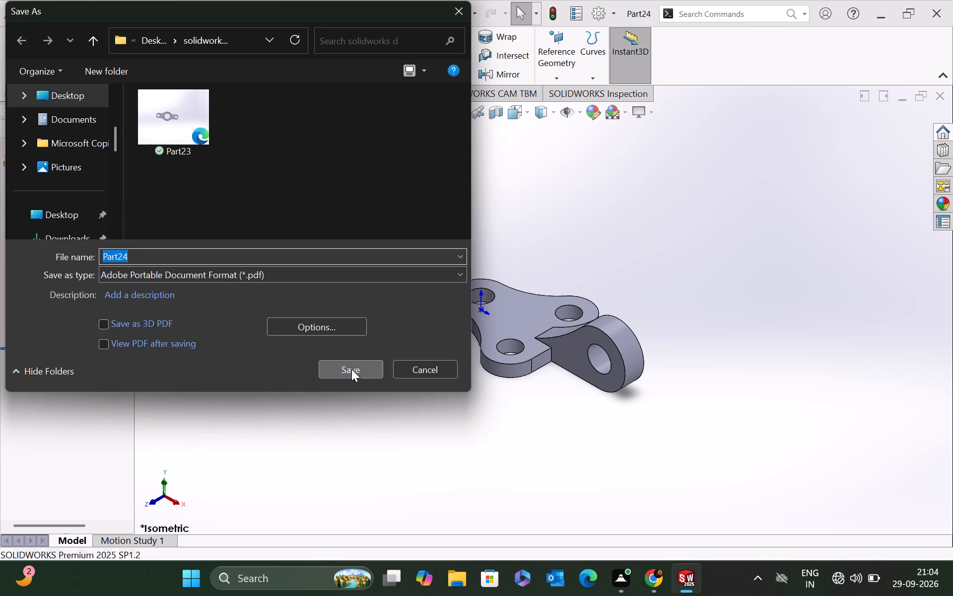